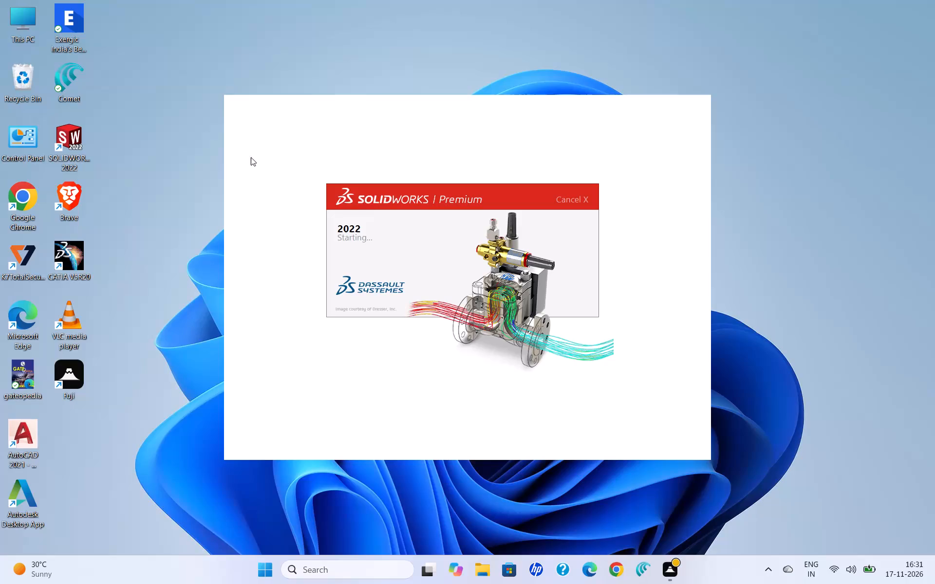
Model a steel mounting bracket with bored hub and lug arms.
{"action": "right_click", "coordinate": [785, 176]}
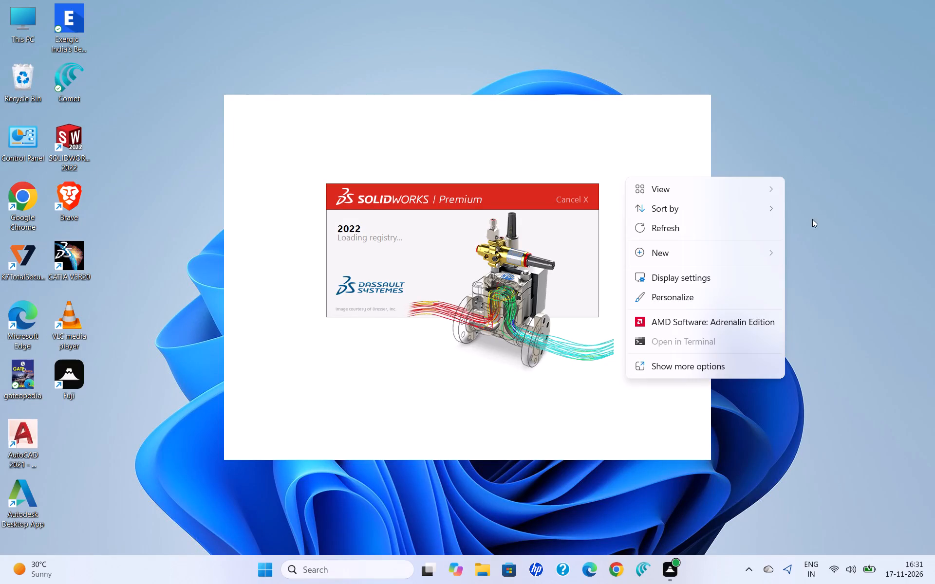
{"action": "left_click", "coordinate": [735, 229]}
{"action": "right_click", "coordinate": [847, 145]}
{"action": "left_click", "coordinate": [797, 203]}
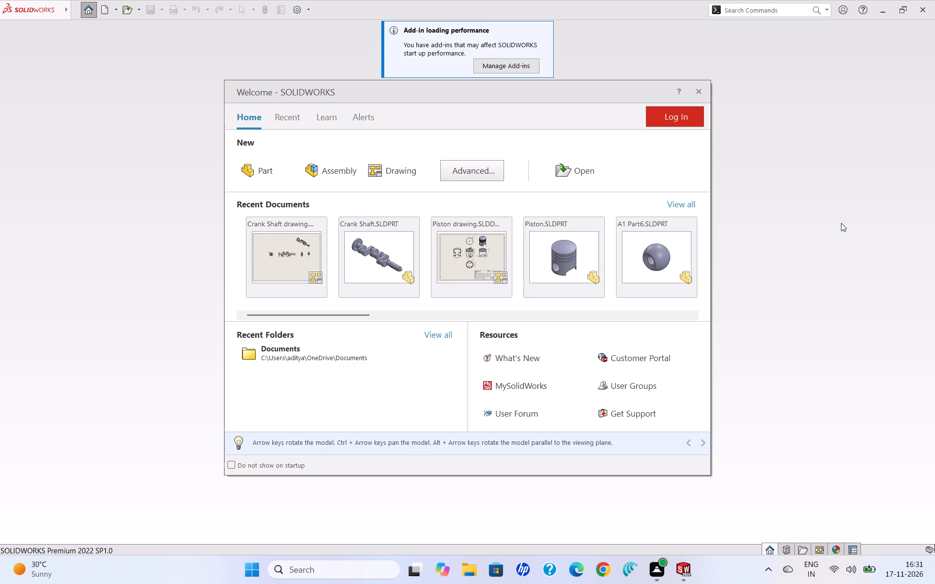
Create a new part document.
{"action": "left_click", "coordinate": [262, 170]}
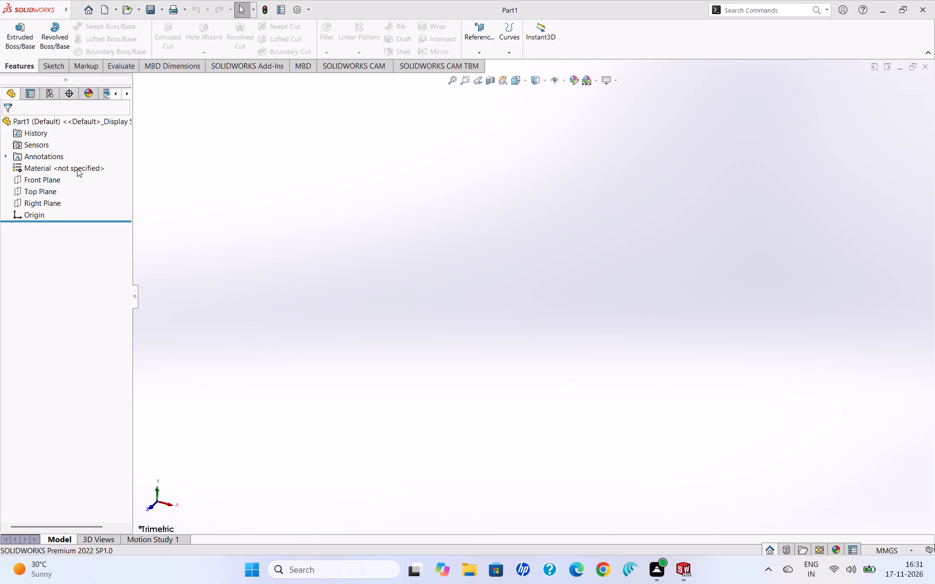
Start a new sketch on the Right Plane.
{"action": "left_click", "coordinate": [52, 184]}
{"action": "left_click", "coordinate": [52, 193]}
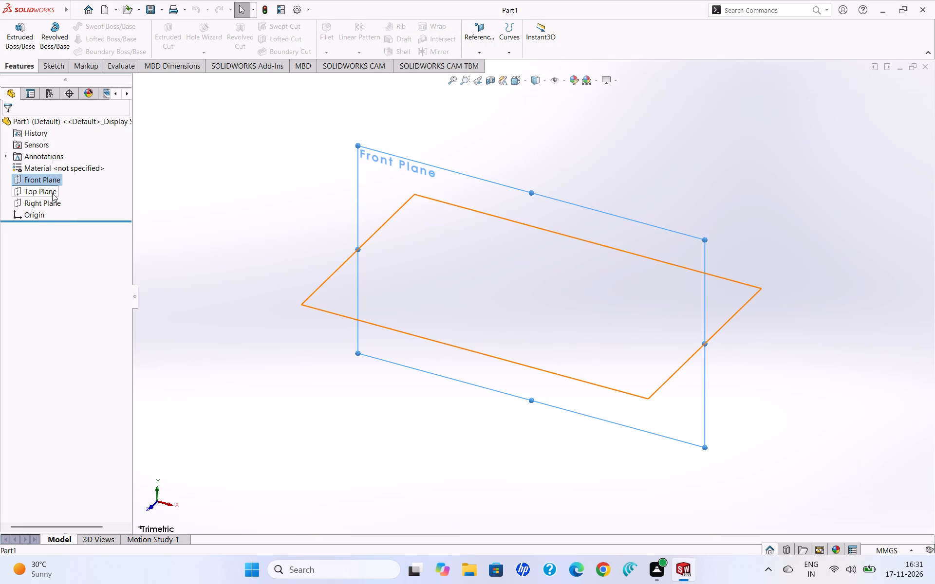
{"action": "left_click", "coordinate": [54, 201]}
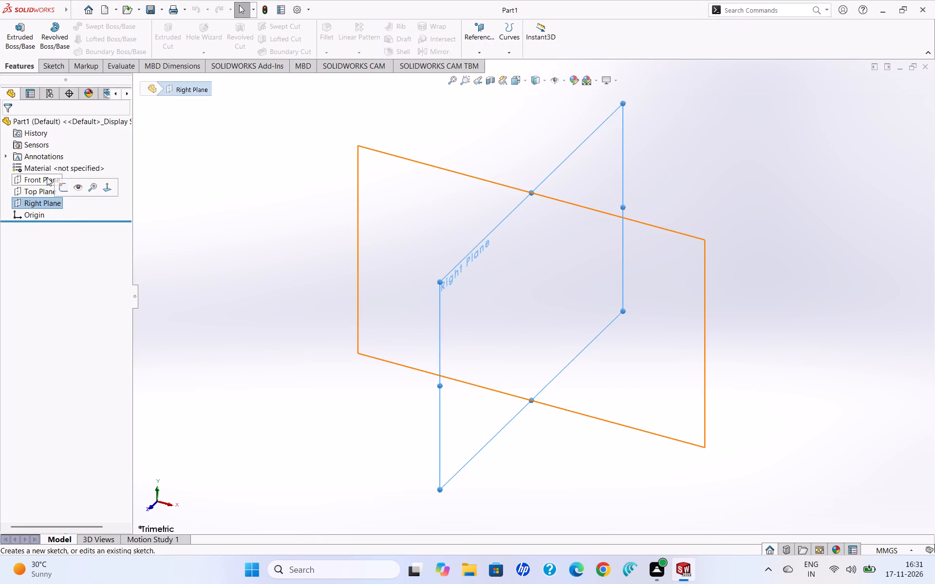
{"action": "left_click", "coordinate": [45, 177]}
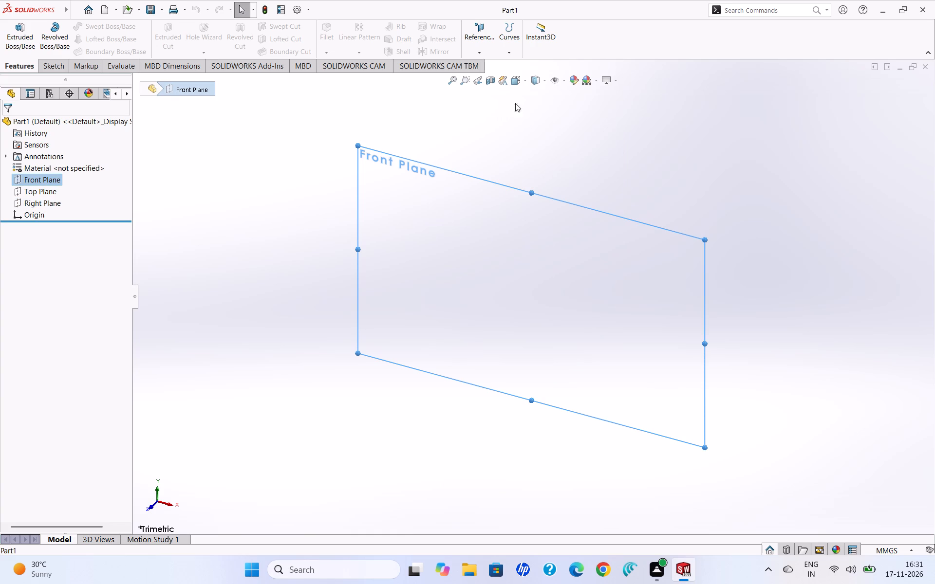
{"action": "left_click", "coordinate": [525, 79]}
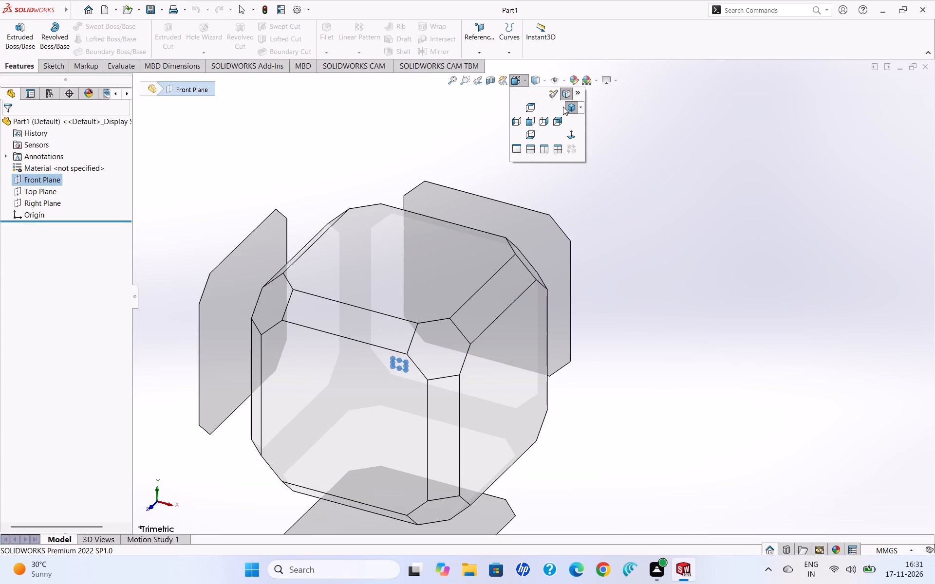
{"action": "left_click", "coordinate": [572, 106]}
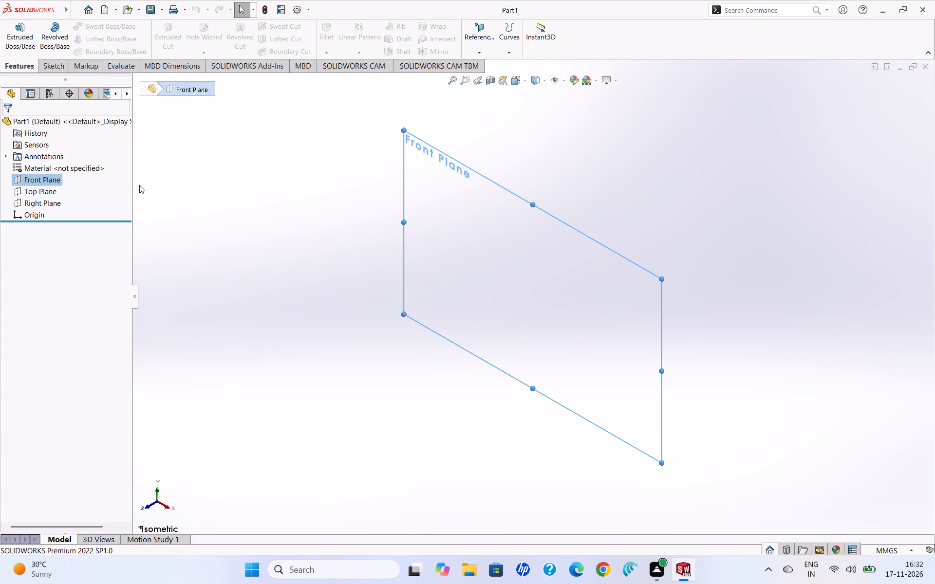
{"action": "left_click", "coordinate": [47, 190]}
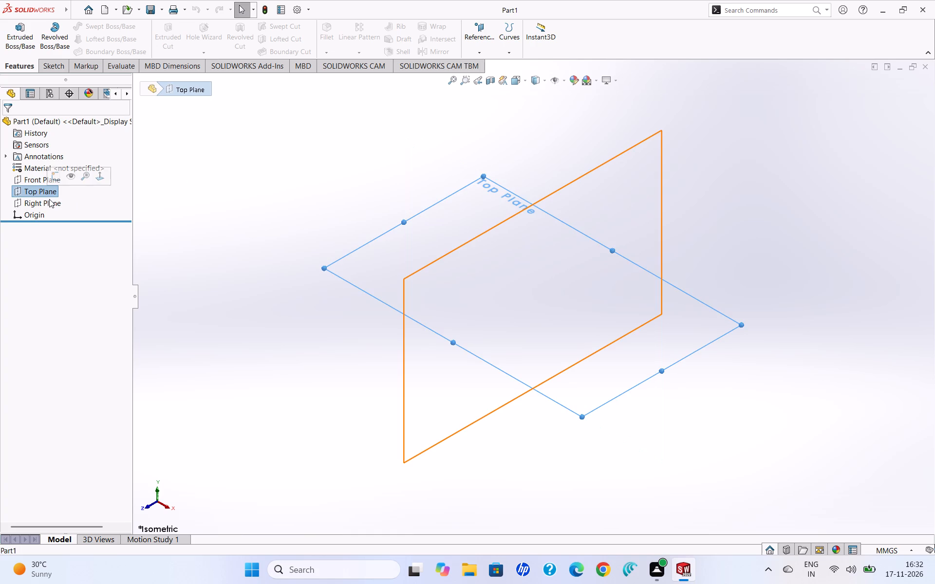
{"action": "left_click", "coordinate": [50, 201]}
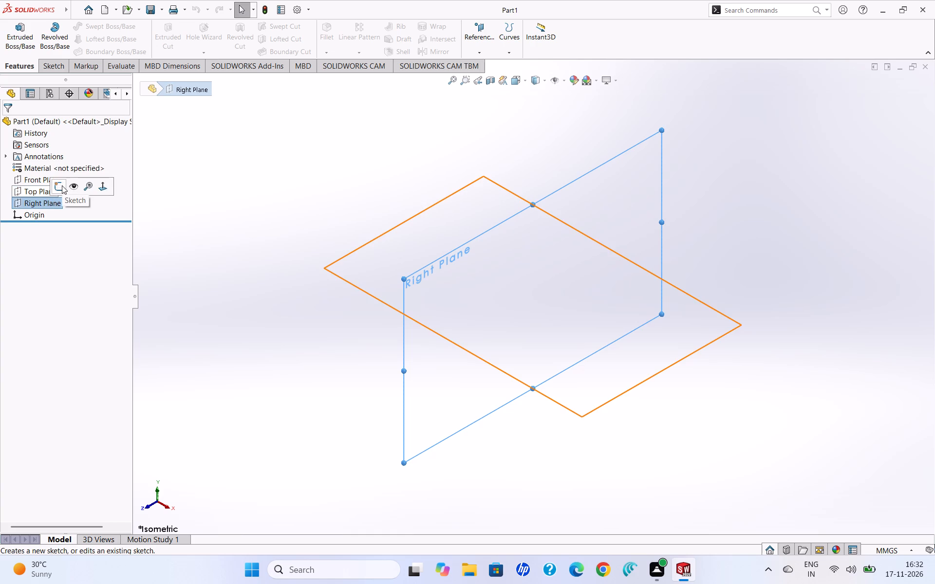
{"action": "left_click", "coordinate": [57, 188]}
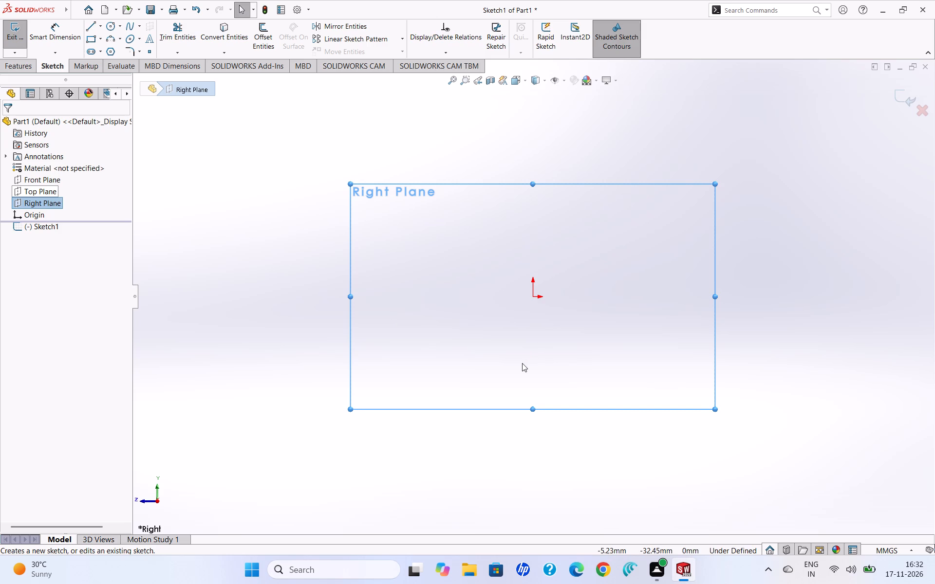
Sketch a circle centred on the origin and dimension its diameter to 40 mm.
{"action": "left_click", "coordinate": [107, 28]}
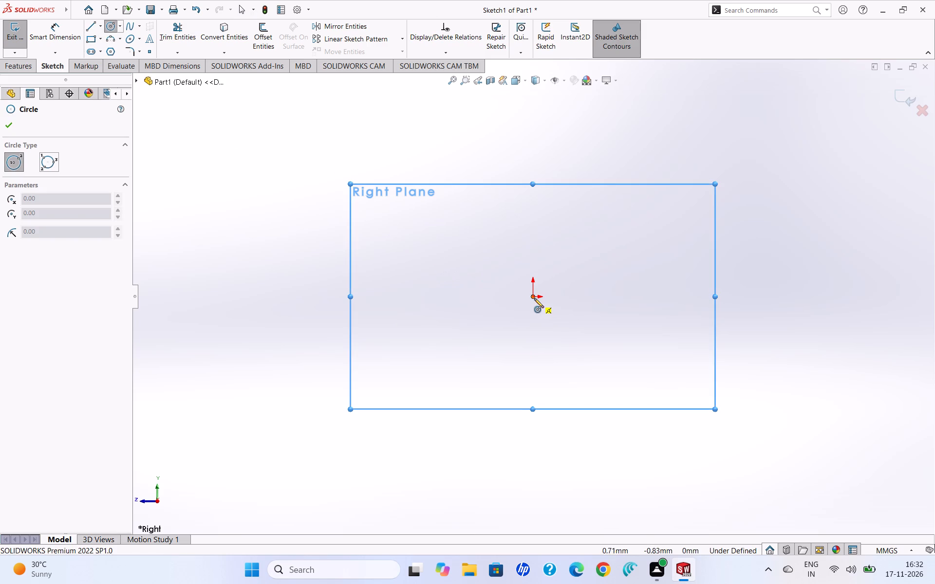
{"action": "left_click", "coordinate": [534, 298]}
{"action": "left_click", "coordinate": [611, 305]}
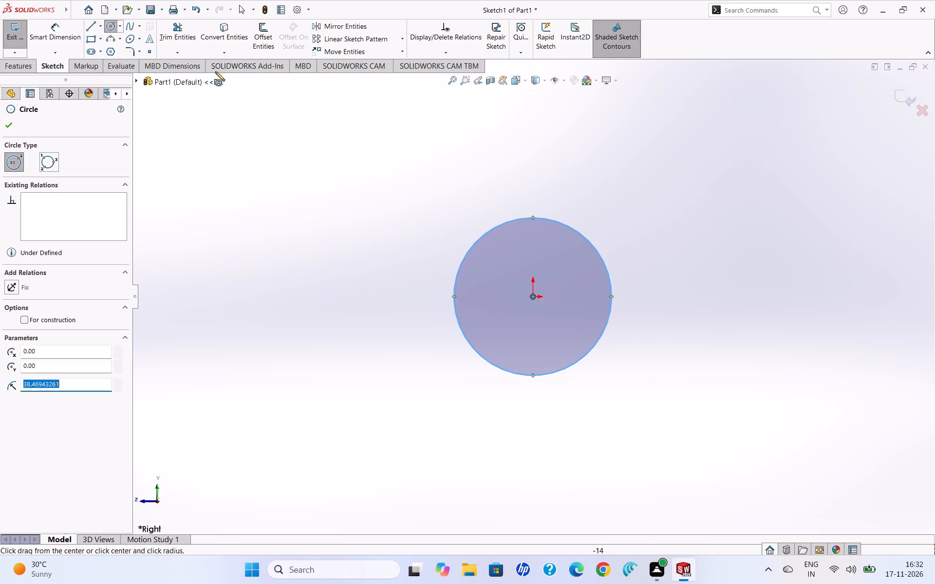
{"action": "left_click", "coordinate": [73, 35]}
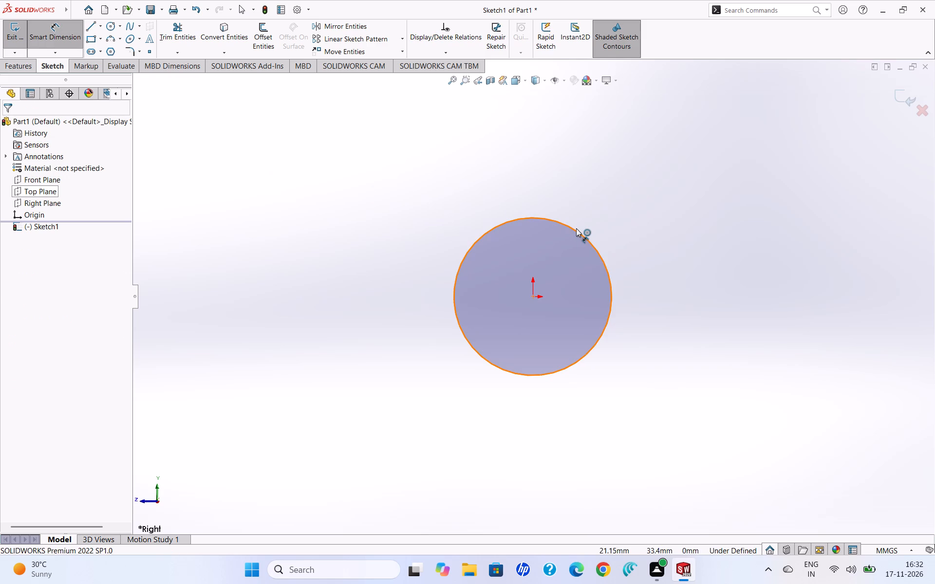
{"action": "left_click", "coordinate": [576, 228]}
{"action": "left_click", "coordinate": [622, 189]}
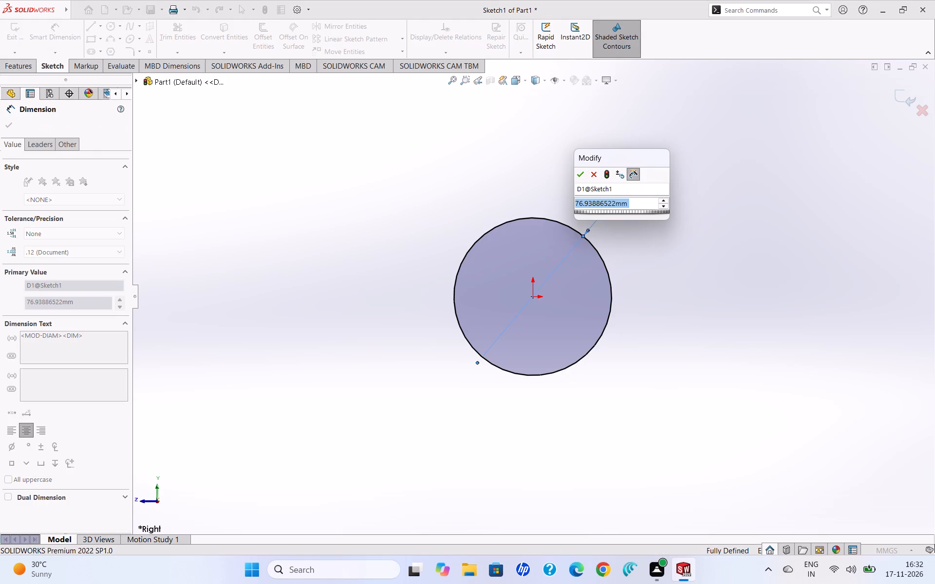
{"action": "type", "text": "40"}
{"action": "key", "text": "Return"}
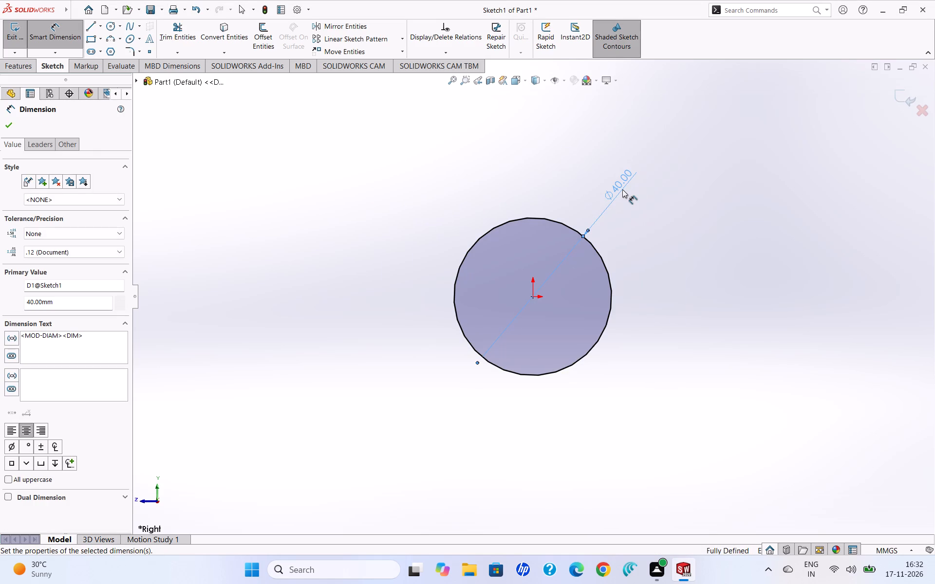
{"action": "left_click", "coordinate": [11, 123]}
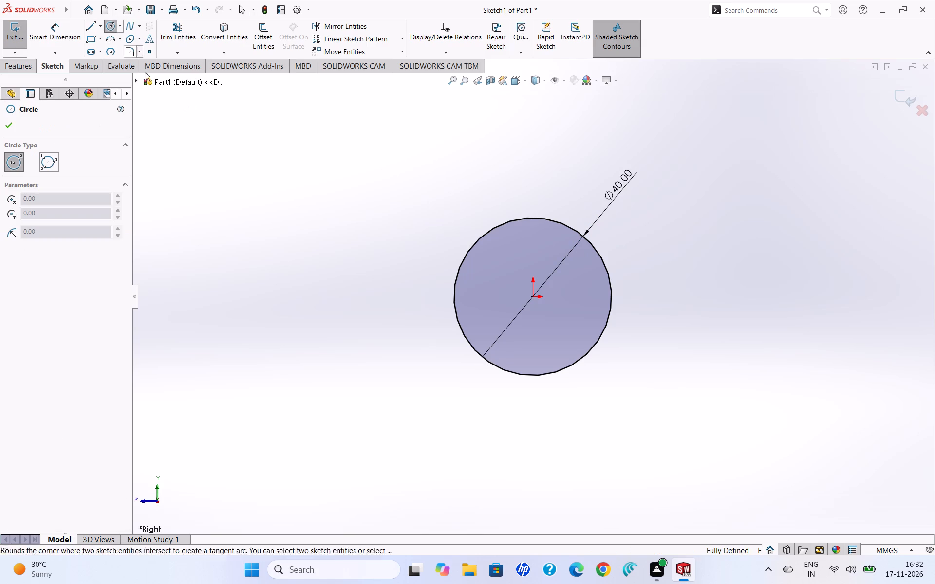
Sketch a larger concentric circle centred on the origin and dimension its diameter as 38*2 (76 mm).
{"action": "left_click", "coordinate": [531, 296]}
{"action": "left_click", "coordinate": [677, 342]}
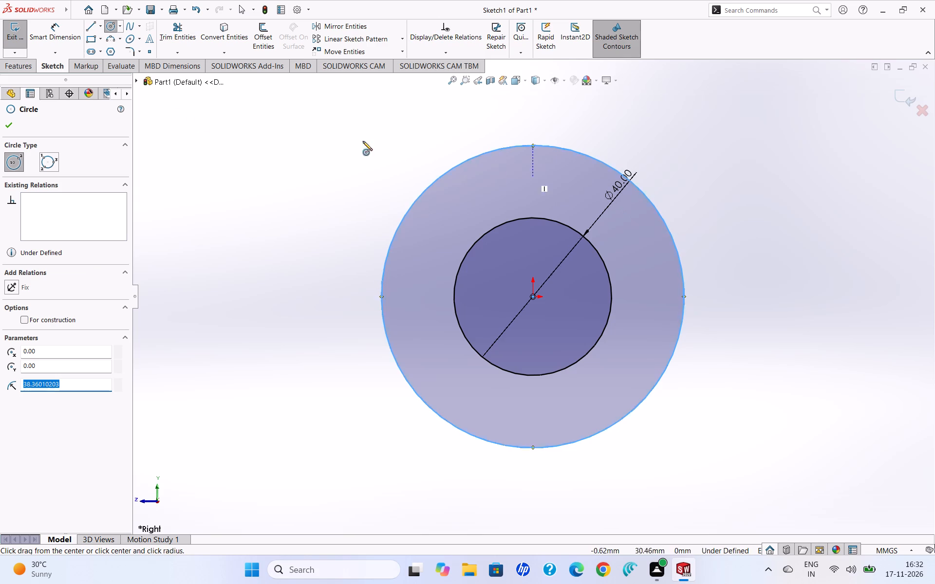
{"action": "left_click", "coordinate": [67, 36]}
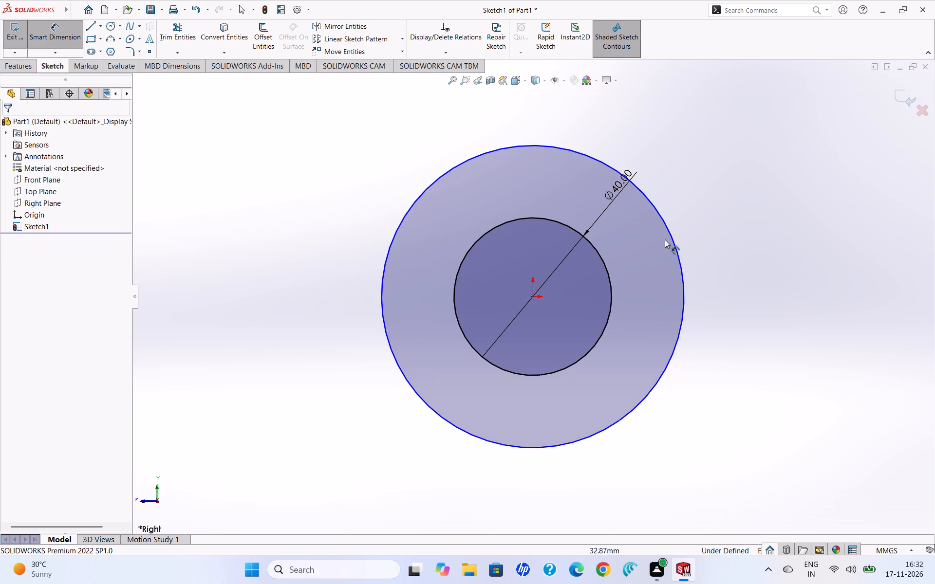
{"action": "left_click_drag", "start_coordinate": [671, 236], "coordinate": [680, 220]}
{"action": "left_click", "coordinate": [699, 164]}
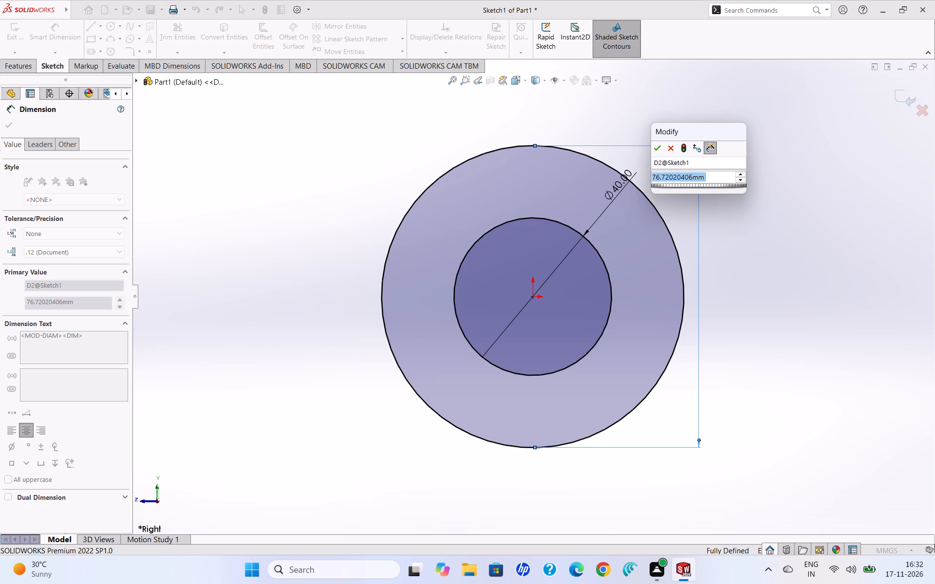
{"action": "type", "text": "38"}
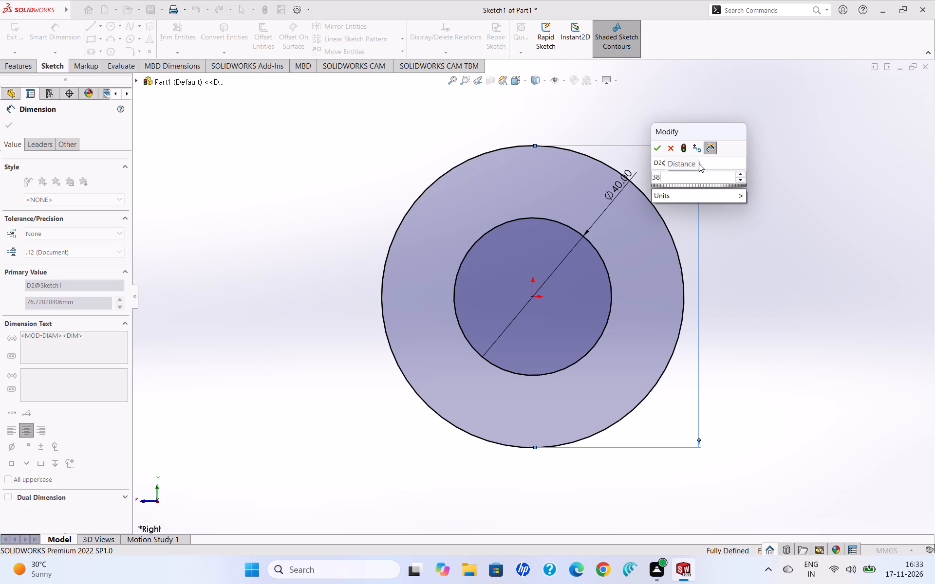
{"action": "type", "text": "*2"}
{"action": "key", "text": "Return"}
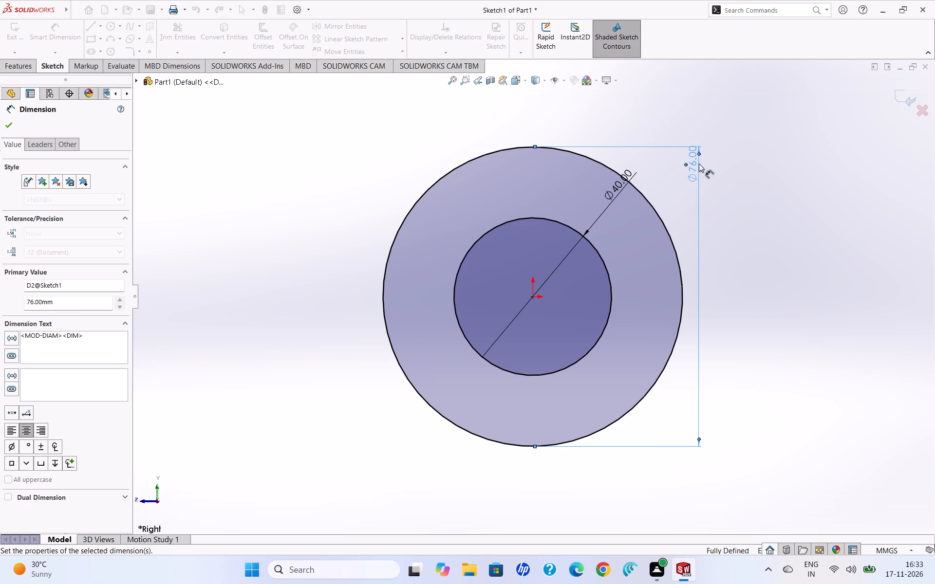
Display the outer circle's dimension as a radius and place its text outside the circle, clear of the 40 mm dimension.
{"action": "right_click", "coordinate": [692, 165]}
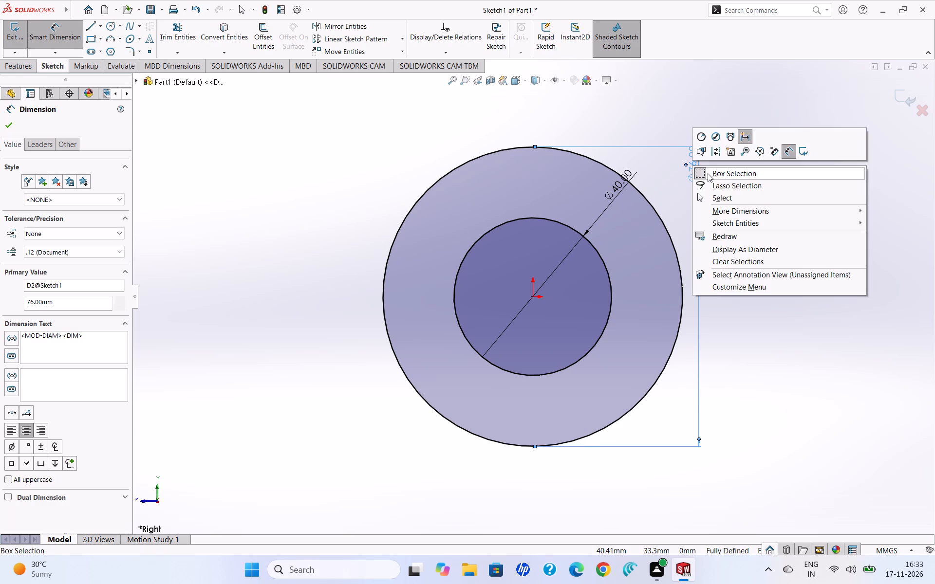
{"action": "left_click", "coordinate": [704, 139]}
{"action": "left_click_drag", "start_coordinate": [698, 160], "coordinate": [671, 136]}
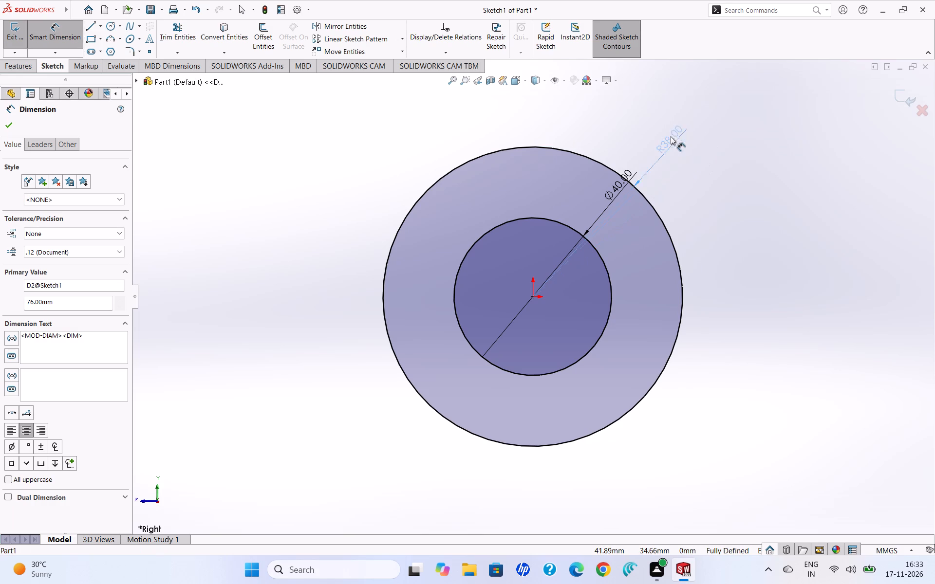
{"action": "left_click_drag", "start_coordinate": [671, 136], "coordinate": [693, 171]}
{"action": "left_click", "coordinate": [730, 183]}
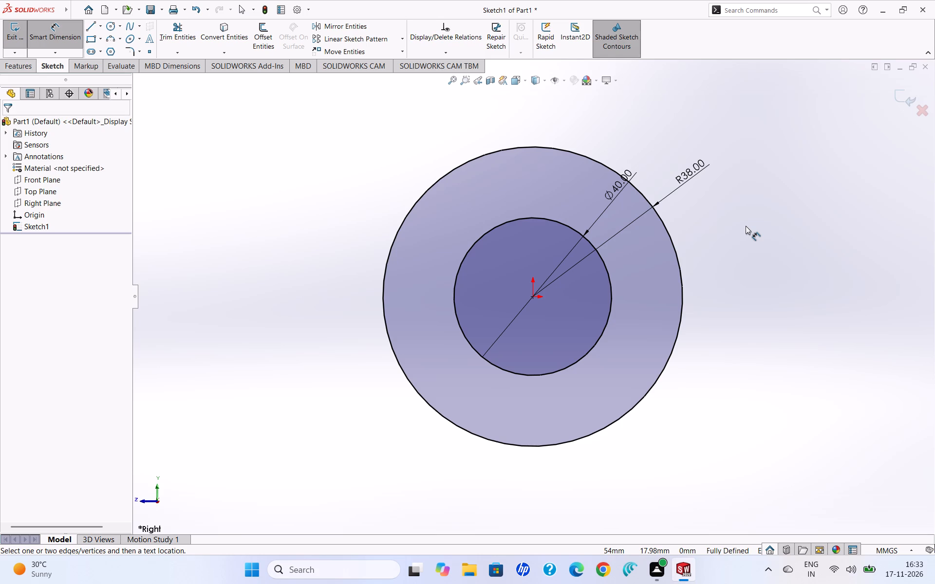
Sketch connected lines from the outer circle's left quadrant: about 45 mm straight down, 76 mm across, and back up to the right quadrant.
{"action": "left_click", "coordinate": [91, 27]}
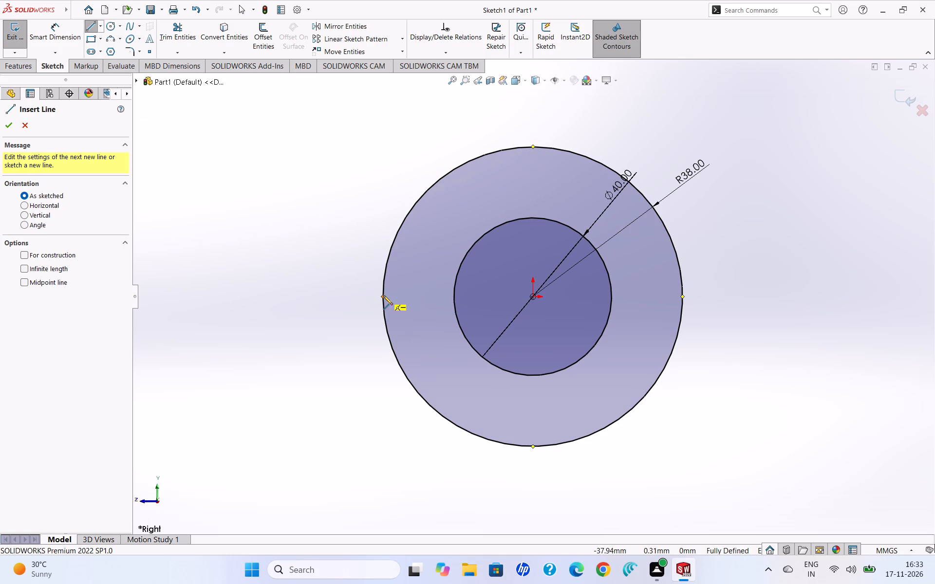
{"action": "left_click", "coordinate": [383, 295]}
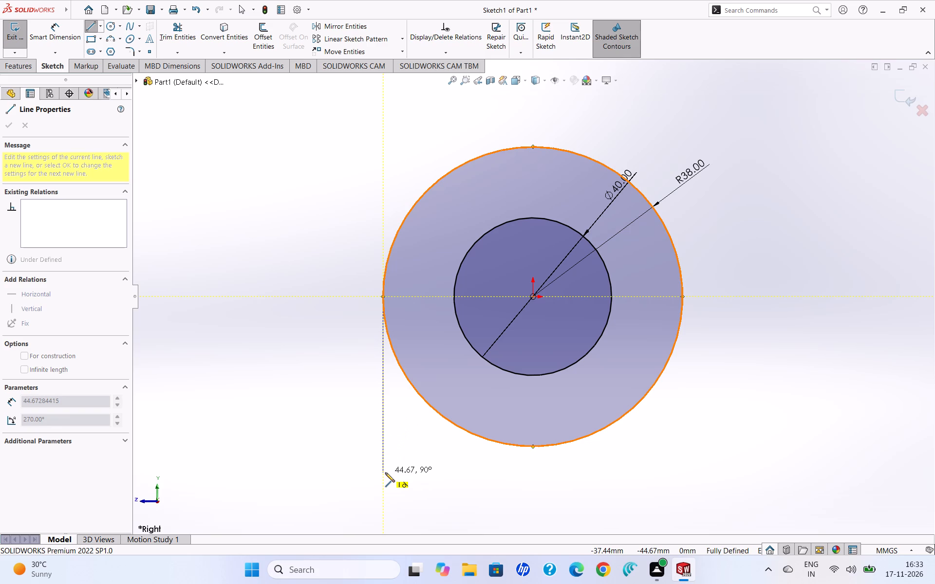
{"action": "left_click", "coordinate": [385, 473]}
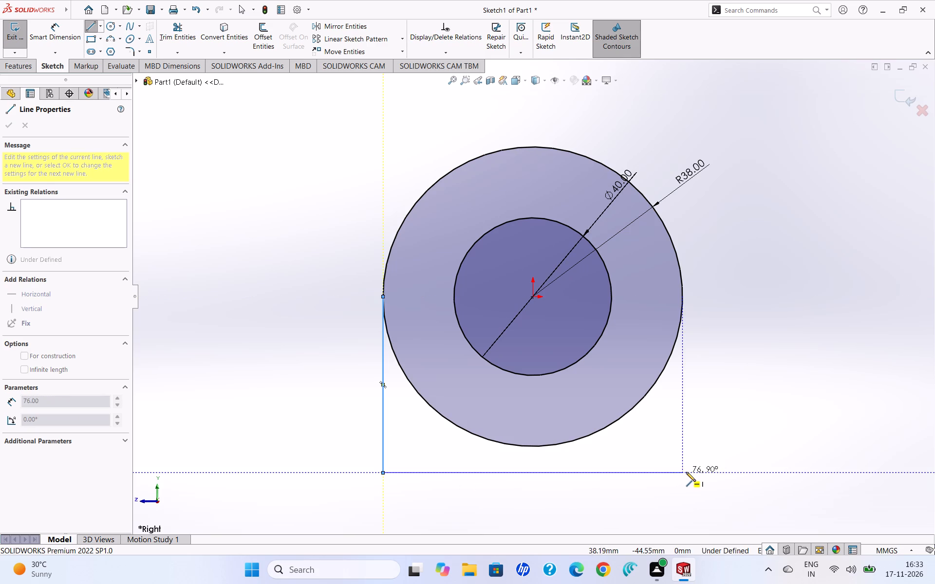
{"action": "left_click", "coordinate": [681, 473]}
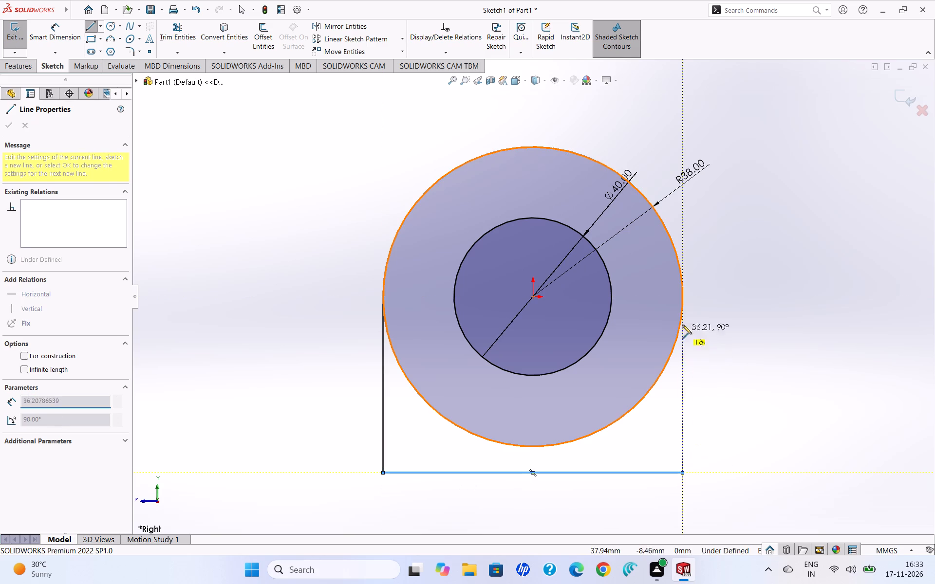
{"action": "left_click", "coordinate": [683, 297]}
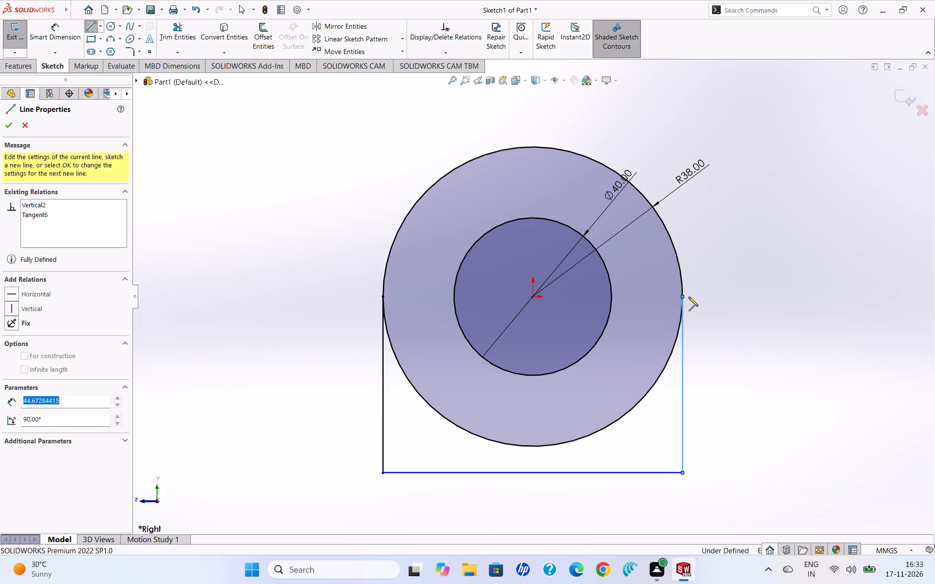
{"action": "left_click", "coordinate": [93, 28]}
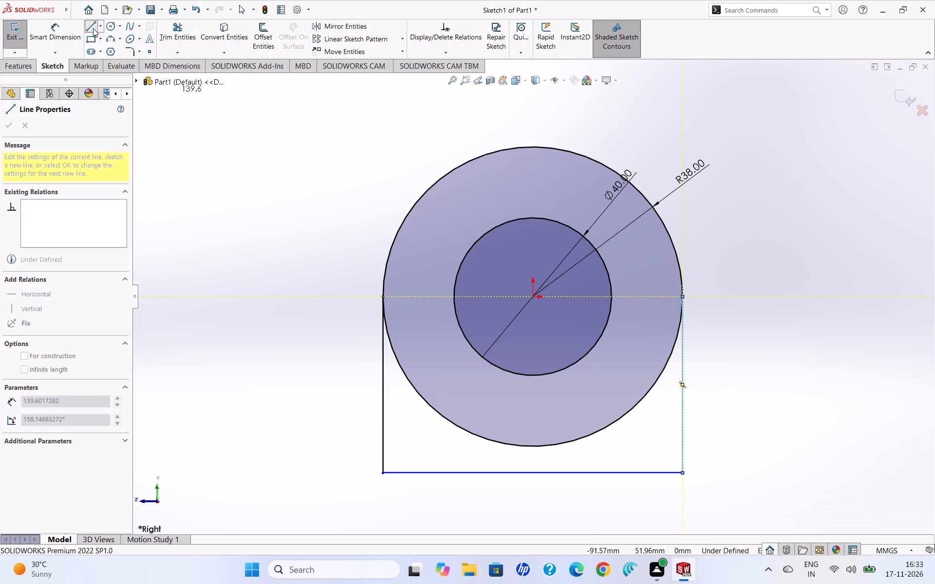
{"action": "left_click", "coordinate": [257, 166]}
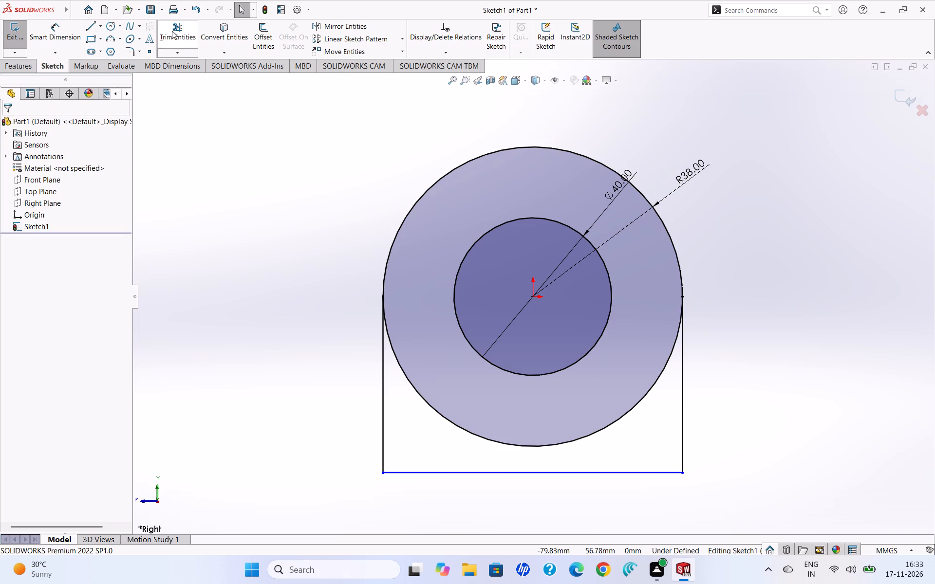
Trim away the lower half of the outer circle between the two vertical lines.
{"action": "left_click", "coordinate": [186, 35]}
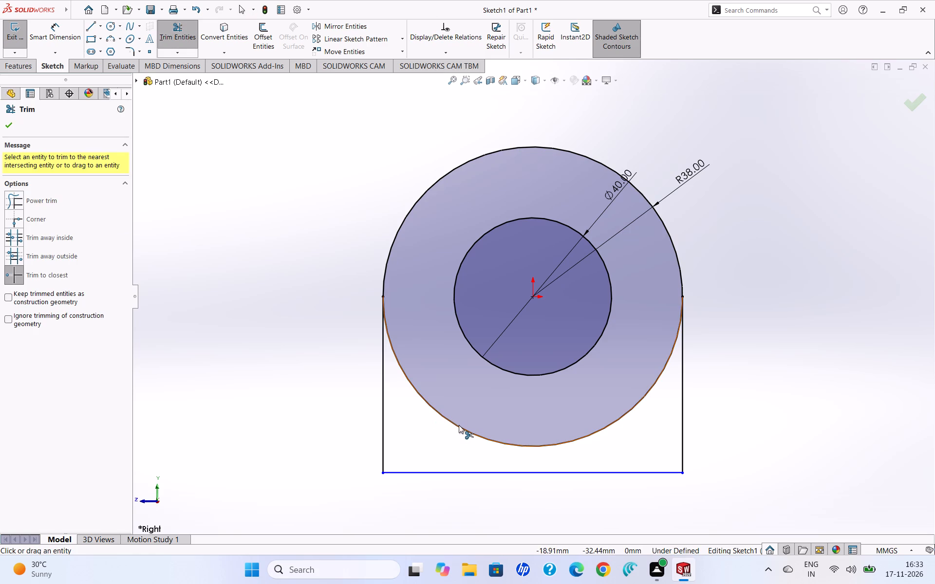
{"action": "left_click", "coordinate": [459, 425]}
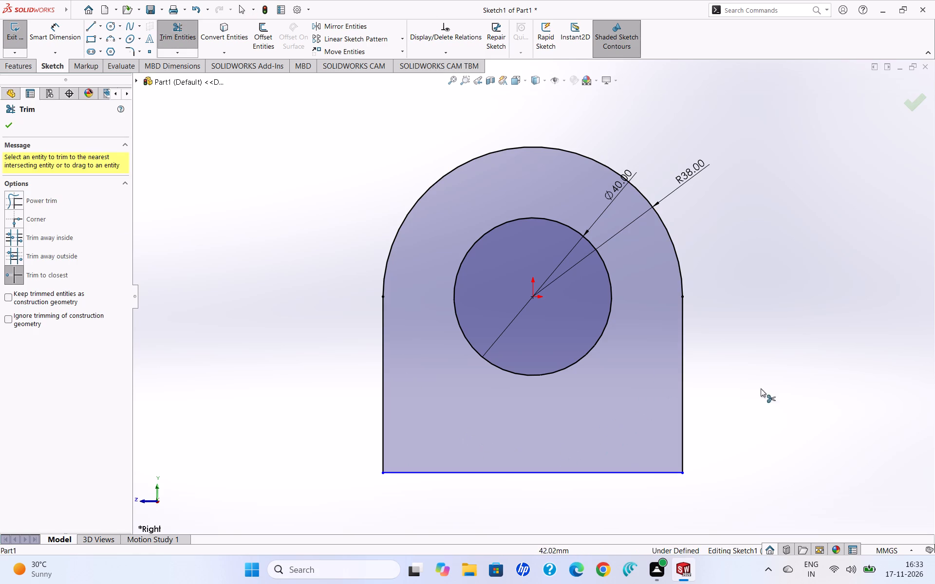
{"action": "left_click", "coordinate": [782, 387]}
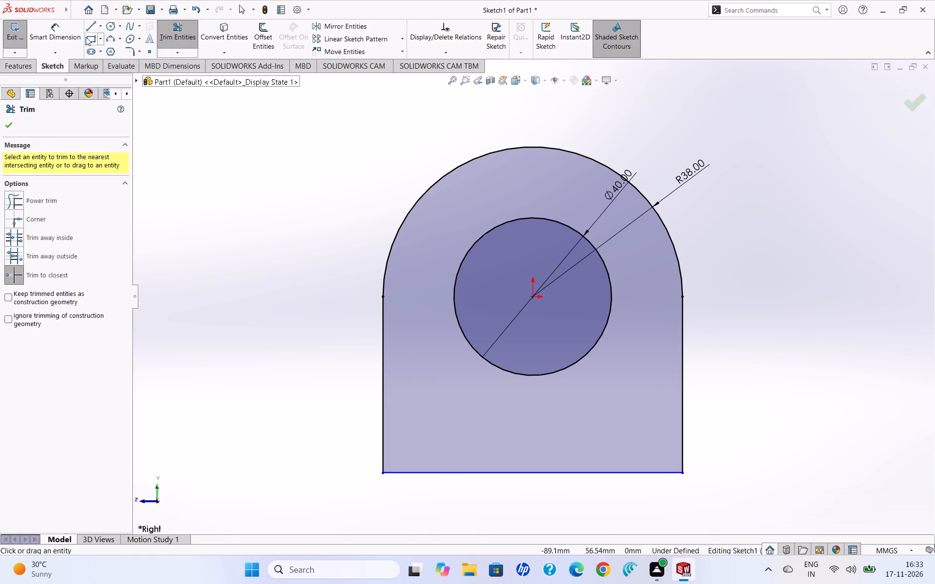
Dimension the vertical distance between the arc's centre and the profile's bottom line as 84-48 (36 mm).
{"action": "left_click", "coordinate": [66, 32]}
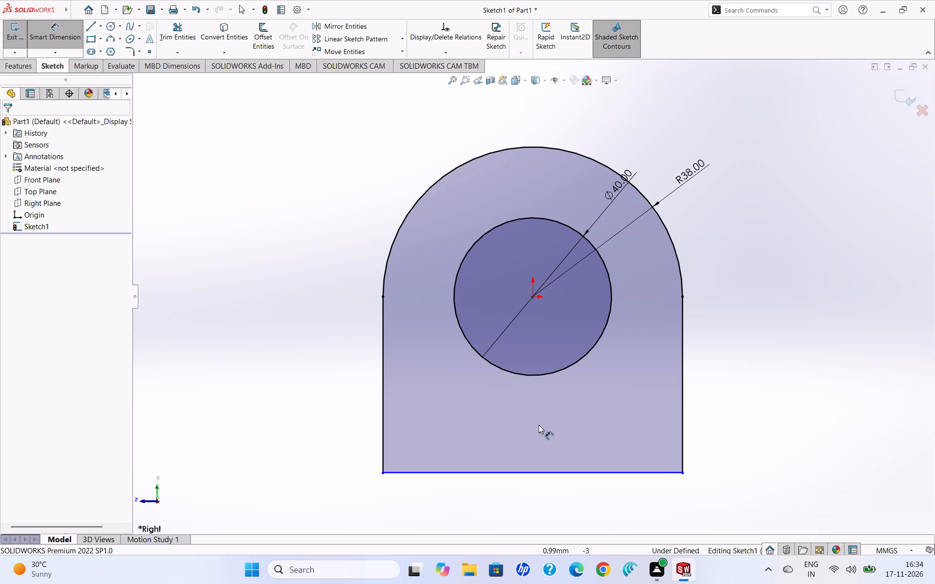
{"action": "left_click", "coordinate": [551, 472]}
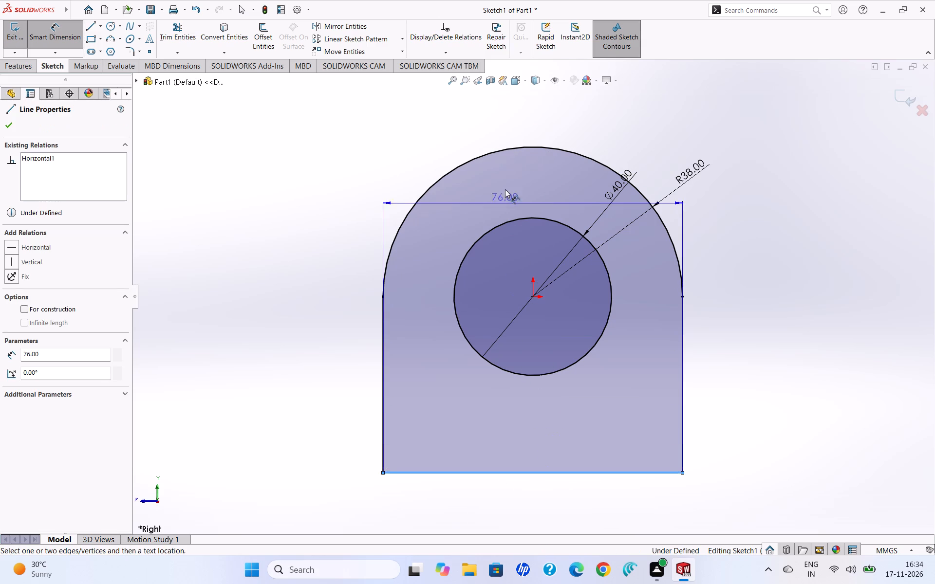
{"action": "left_click", "coordinate": [536, 146]}
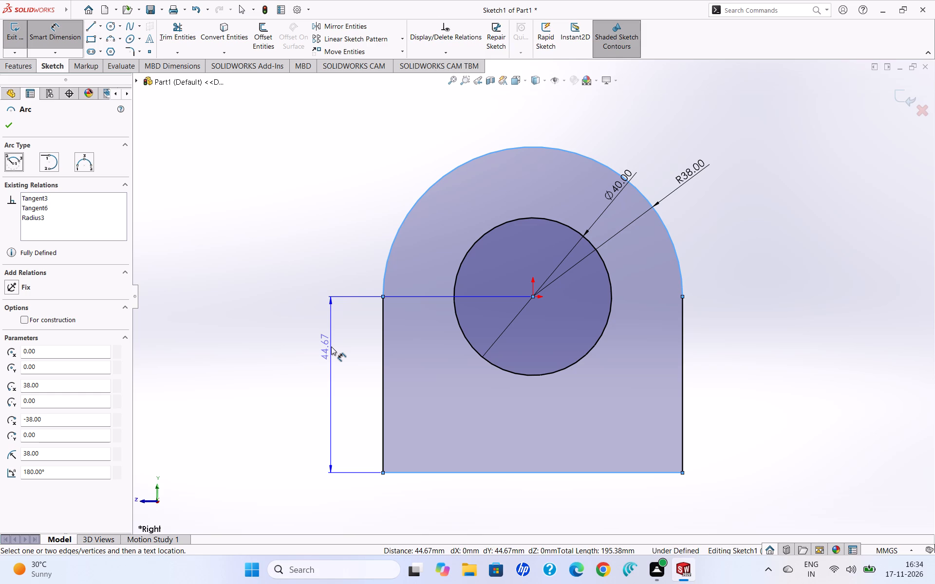
{"action": "left_click", "coordinate": [331, 347]}
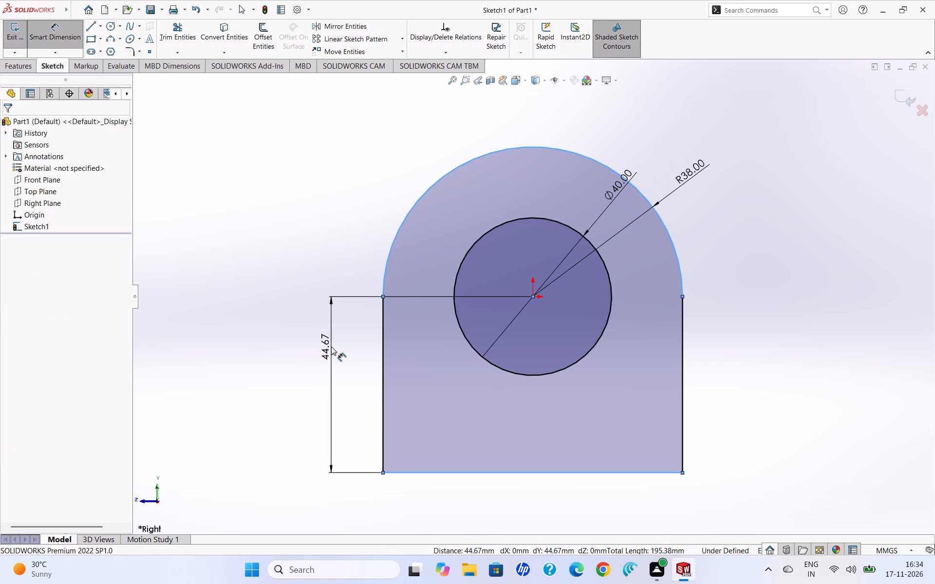
{"action": "type", "text": "84"}
{"action": "type", "text": "-48"}
{"action": "key", "text": "Return"}
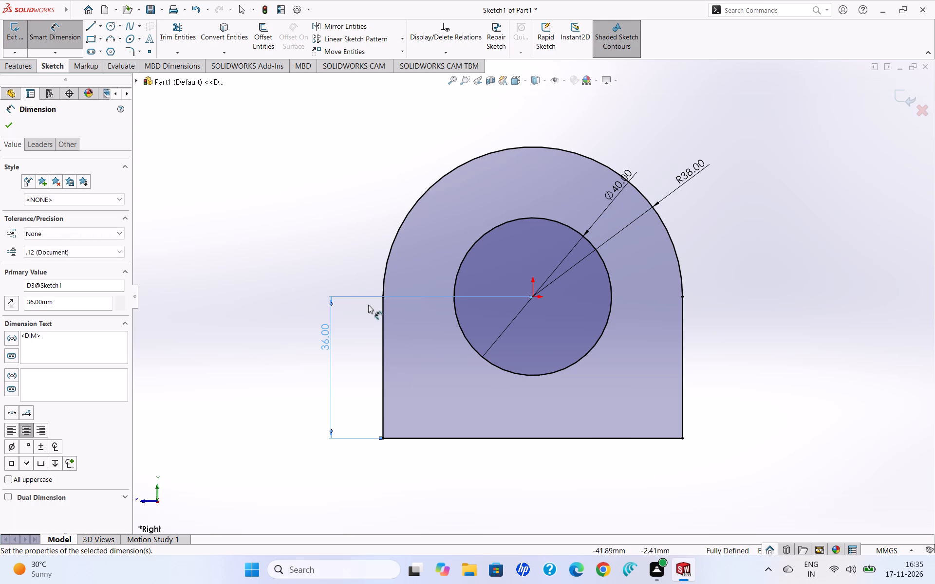
{"action": "left_click", "coordinate": [351, 227]}
Exit the sketch and extrude the round-topped profile with its hole by 32 mm using the Mid Plane end condition.
{"action": "left_click", "coordinate": [9, 32]}
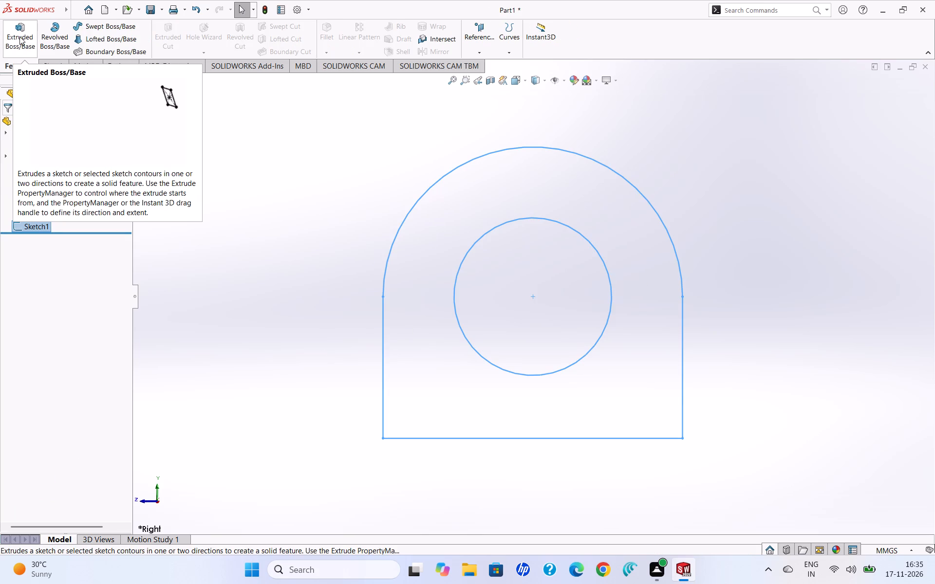
{"action": "left_click", "coordinate": [19, 36]}
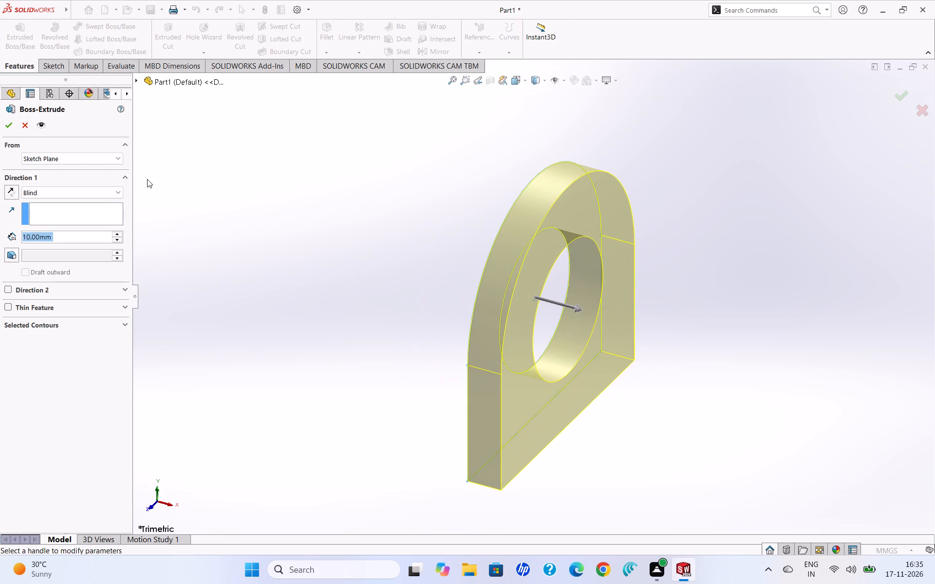
{"action": "left_click", "coordinate": [71, 188]}
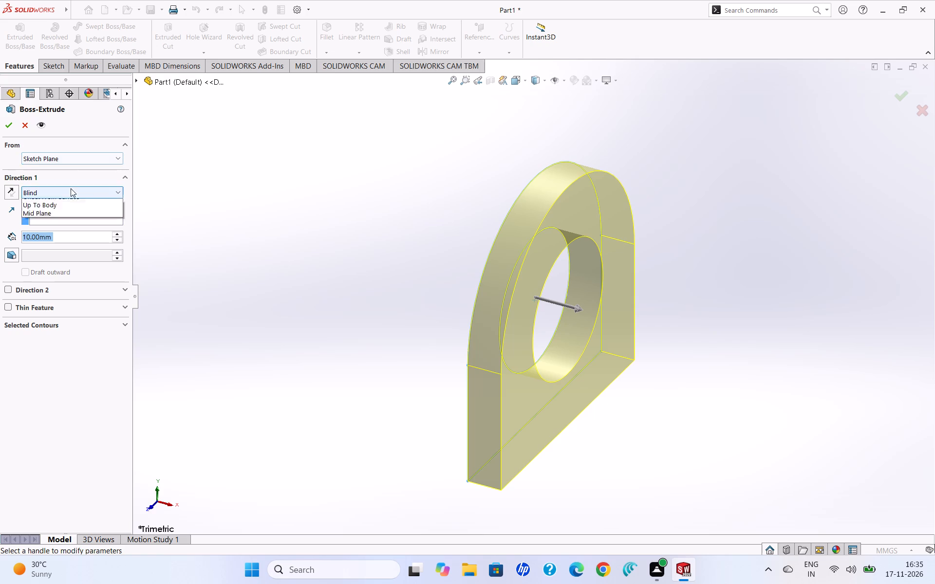
{"action": "left_click", "coordinate": [86, 241]}
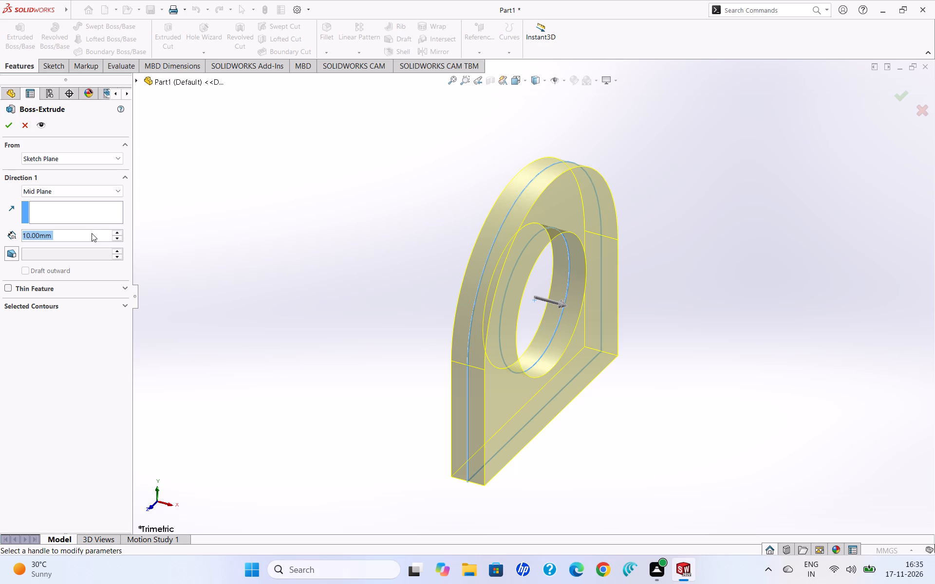
{"action": "type", "text": "32"}
{"action": "key", "text": "Return"}
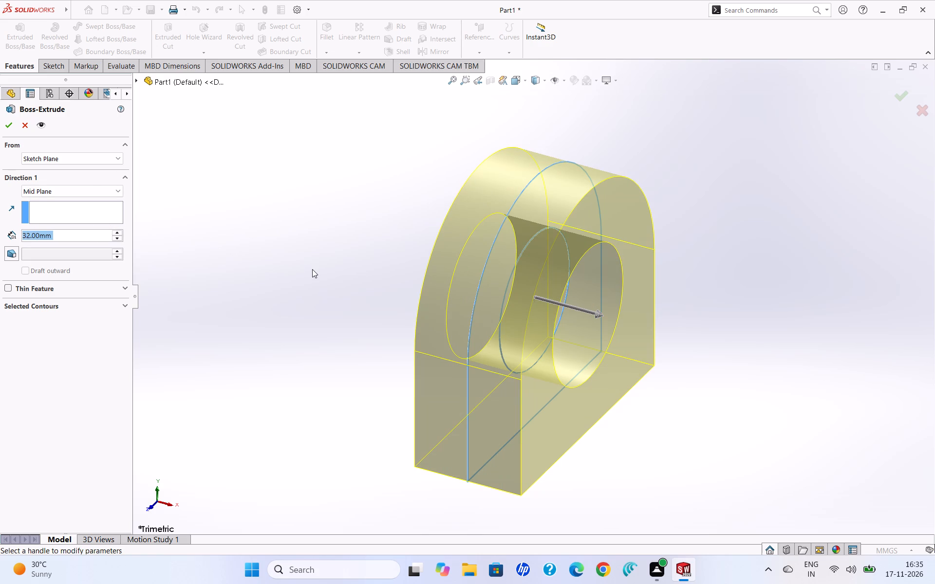
{"action": "left_click", "coordinate": [118, 233]}
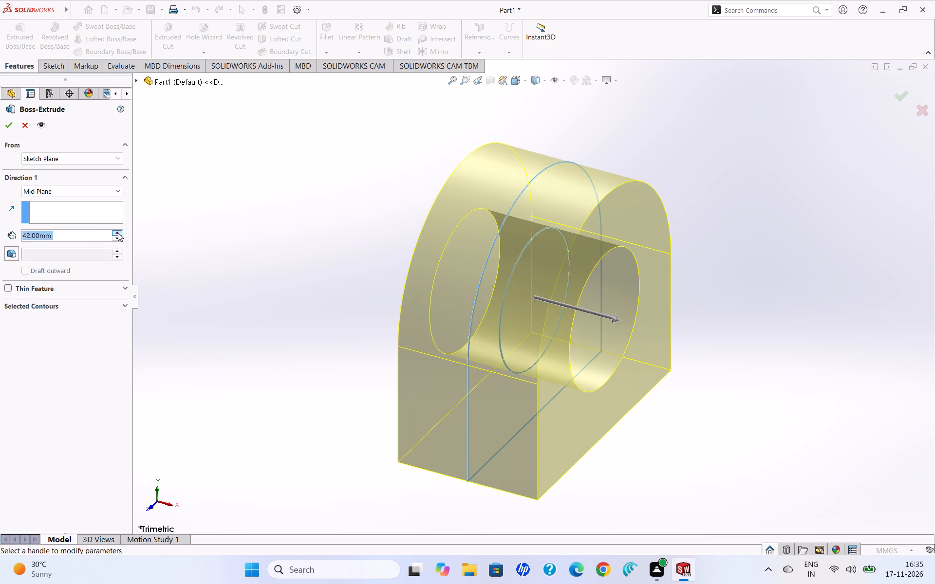
{"action": "left_click", "coordinate": [119, 237]}
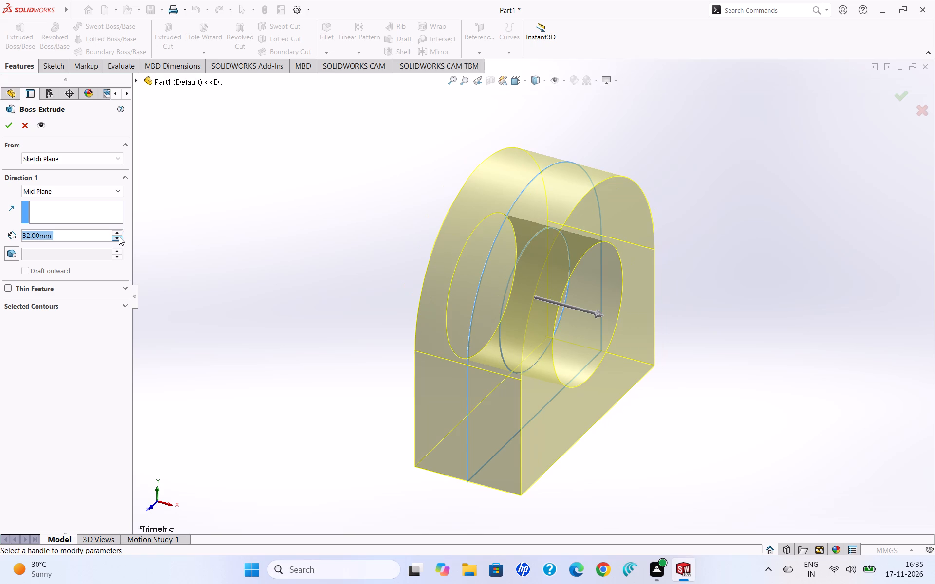
{"action": "left_click", "coordinate": [119, 237]}
{"action": "left_click", "coordinate": [119, 237]}
{"action": "left_click", "coordinate": [119, 237]}
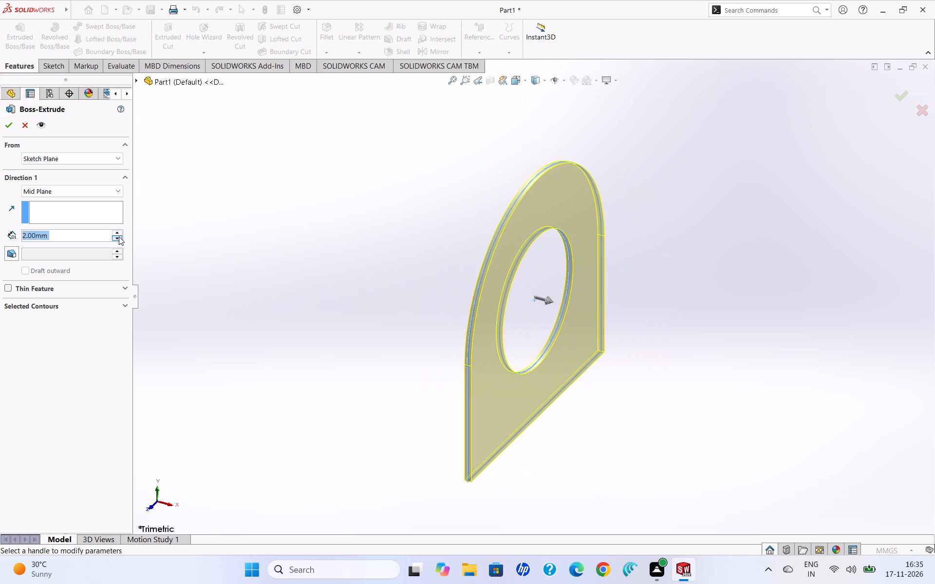
{"action": "left_click", "coordinate": [119, 233]}
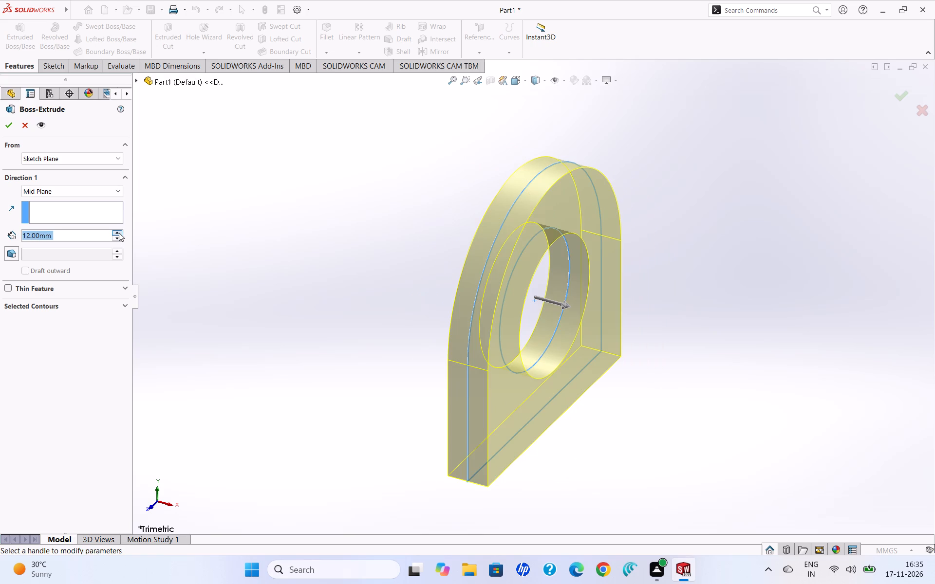
{"action": "left_click", "coordinate": [119, 233]}
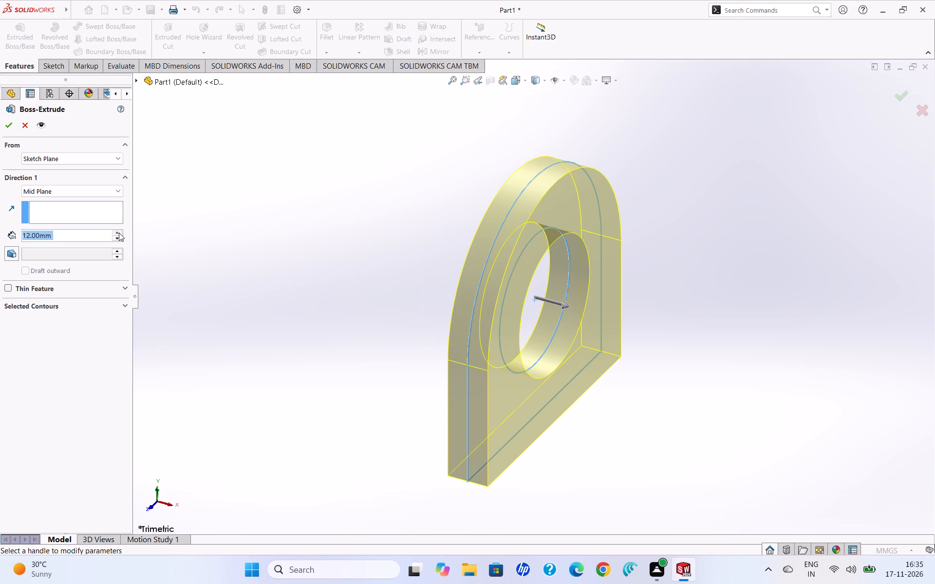
{"action": "left_click", "coordinate": [119, 233]}
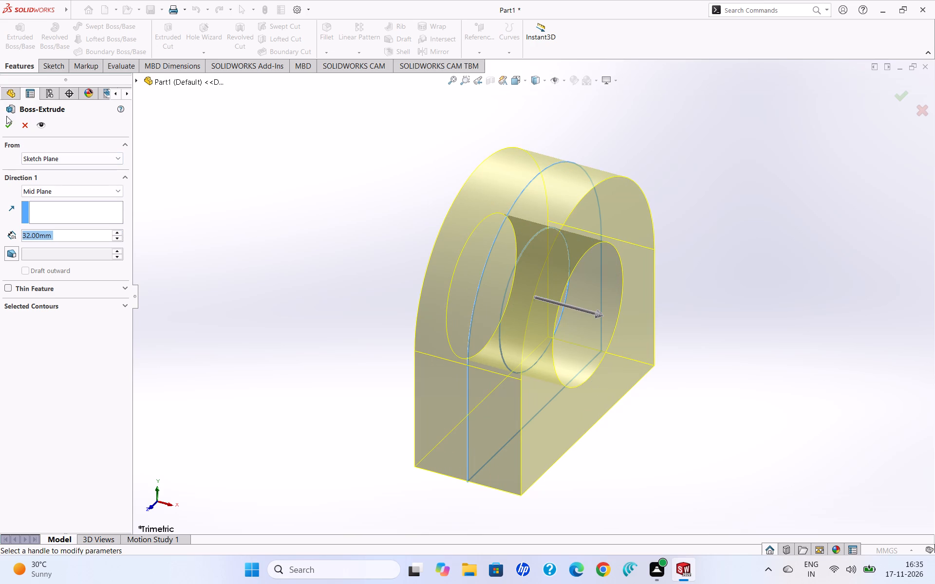
{"action": "left_click", "coordinate": [10, 123]}
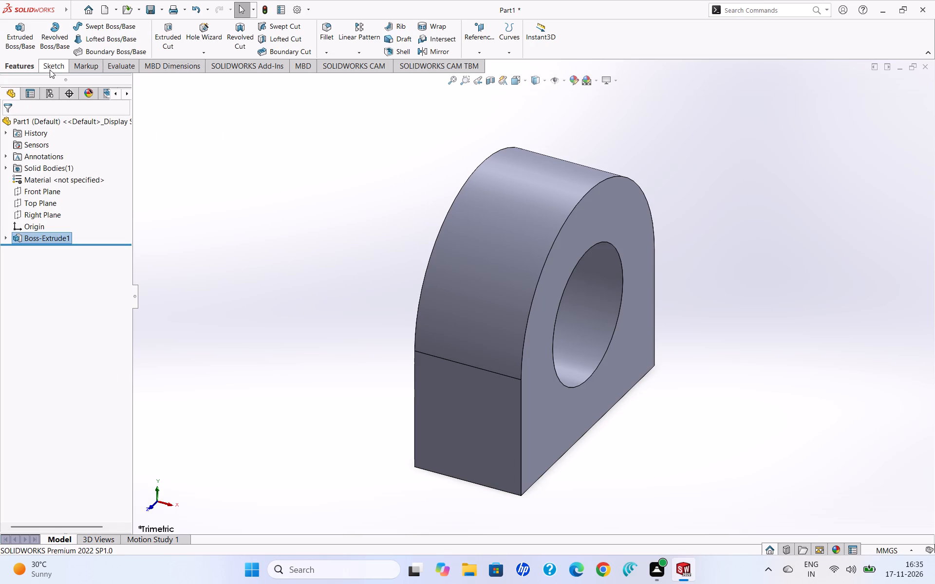
Measure the distance between the two bottom corners across the block's thickness.
{"action": "left_click", "coordinate": [114, 66]}
{"action": "left_click", "coordinate": [99, 33]}
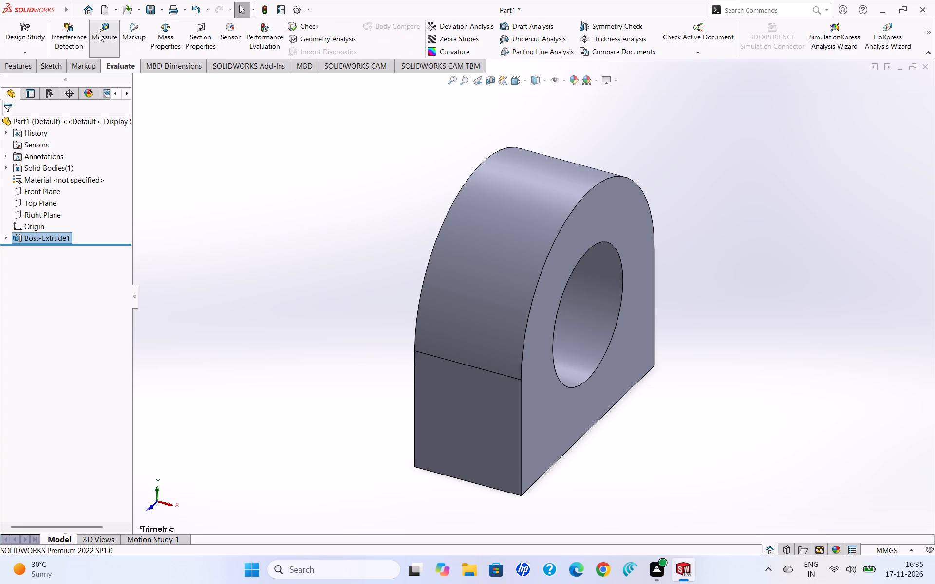
{"action": "left_click", "coordinate": [85, 109]}
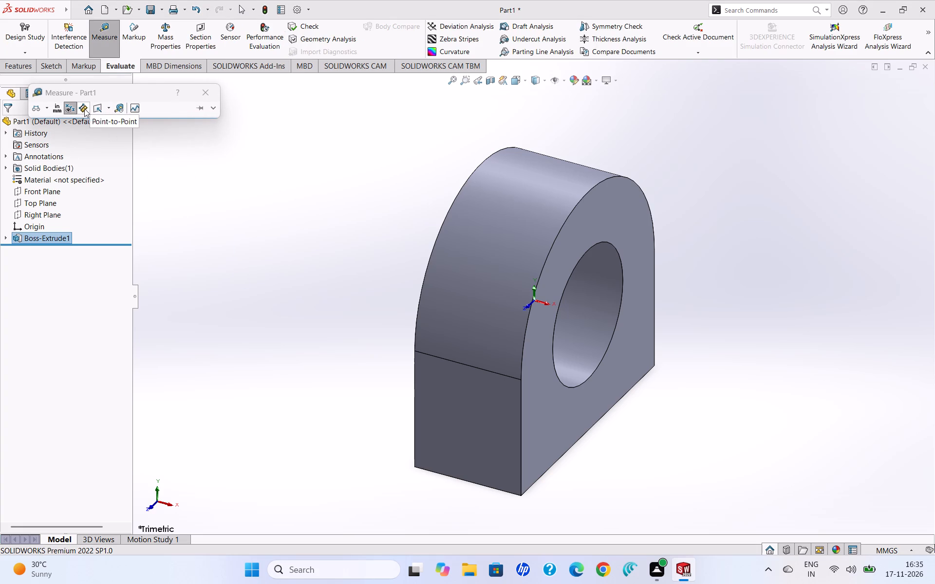
{"action": "left_click", "coordinate": [415, 466]}
{"action": "left_click", "coordinate": [523, 496]}
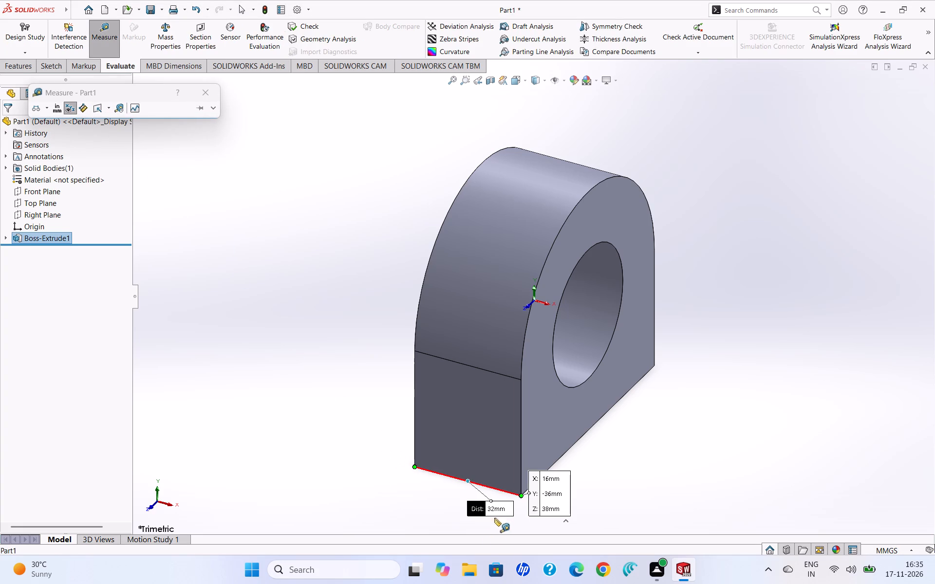
{"action": "left_click", "coordinate": [178, 150]}
{"action": "left_click", "coordinate": [208, 95]}
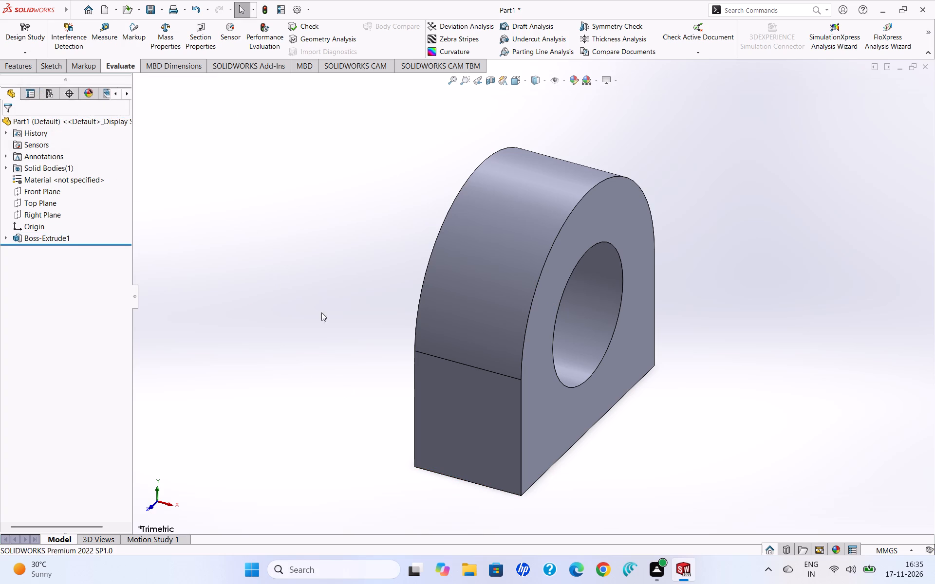
Start a sketch on the block's flat side face below the rounded top and convert the face's edges into sketch lines.
{"action": "left_click", "coordinate": [478, 433]}
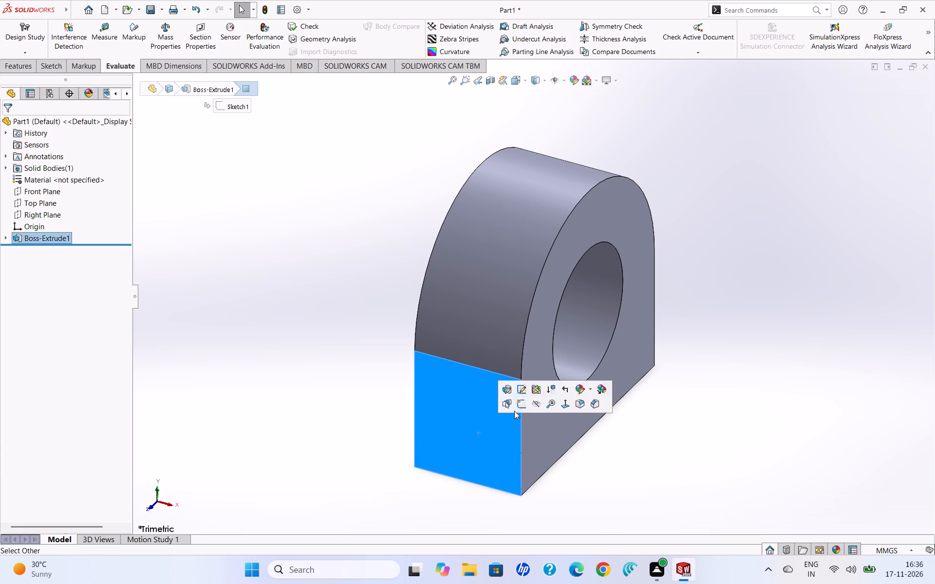
{"action": "left_click", "coordinate": [523, 407]}
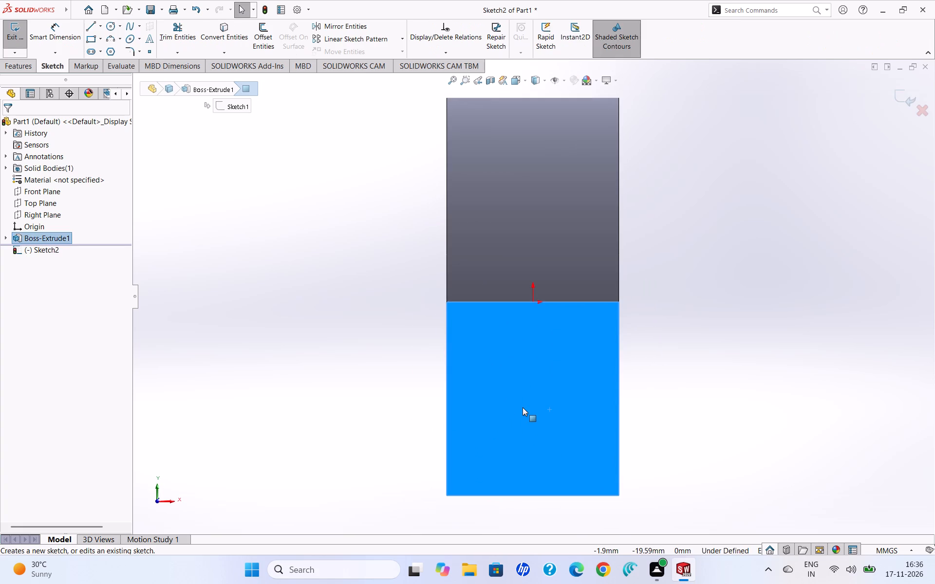
{"action": "scroll", "coordinate": [442, 429], "scroll_direction": "down", "scroll_amount": 2}
{"action": "scroll", "coordinate": [442, 429], "scroll_direction": "up", "scroll_amount": 3}
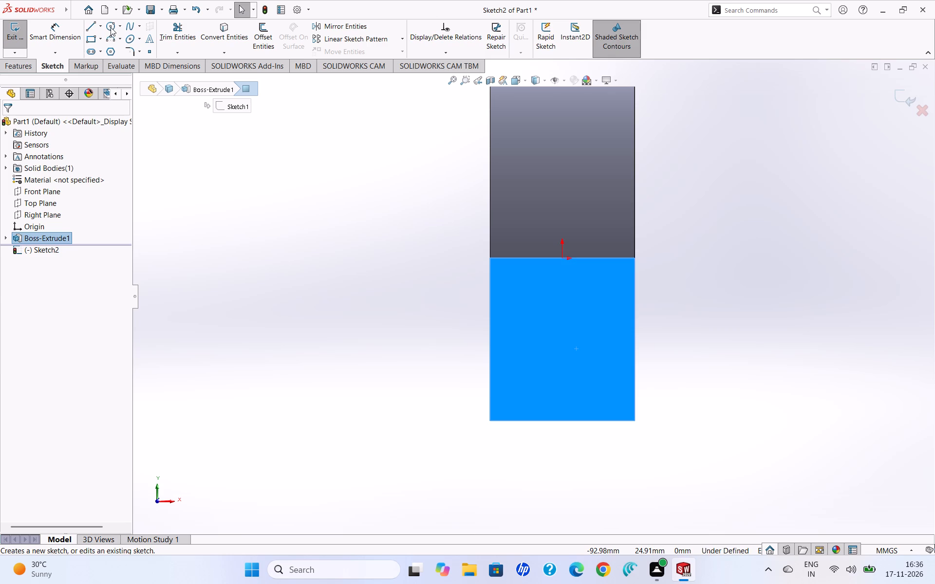
{"action": "left_click", "coordinate": [224, 36]}
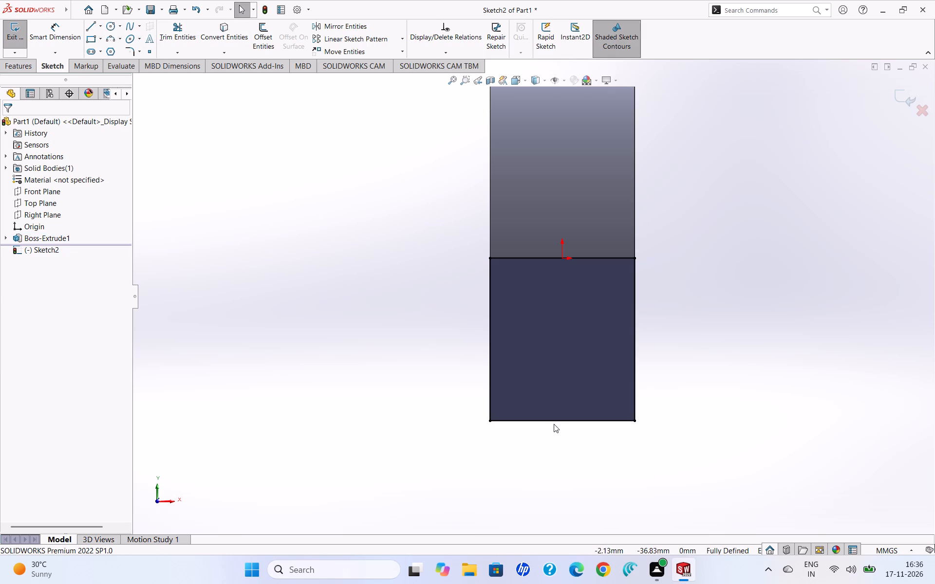
{"action": "left_click", "coordinate": [554, 423]}
{"action": "left_click", "coordinate": [352, 224]}
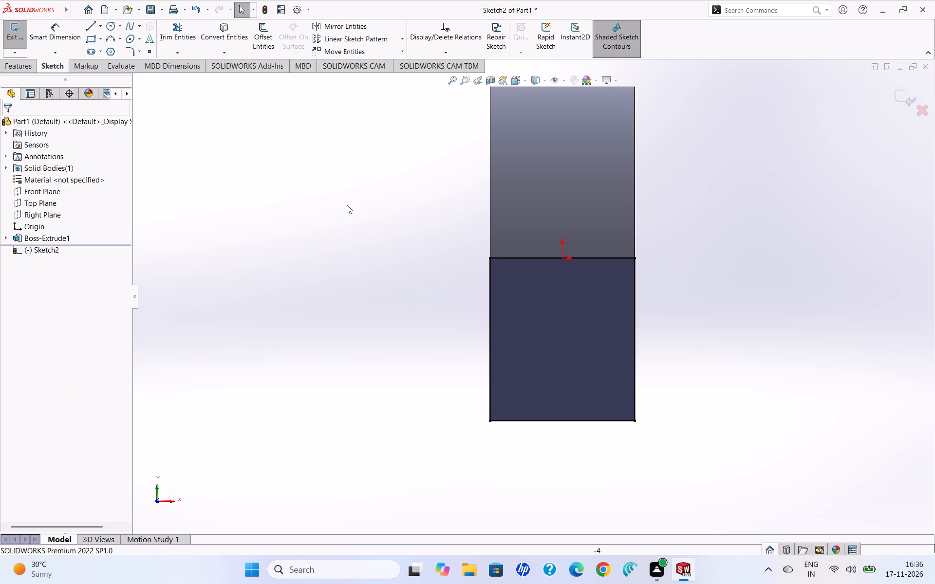
Sketch connected lines from the converted rectangle's lower-left corner: about 24 mm straight down, continuing about 75 mm horizontally to the right.
{"action": "left_click", "coordinate": [86, 23]}
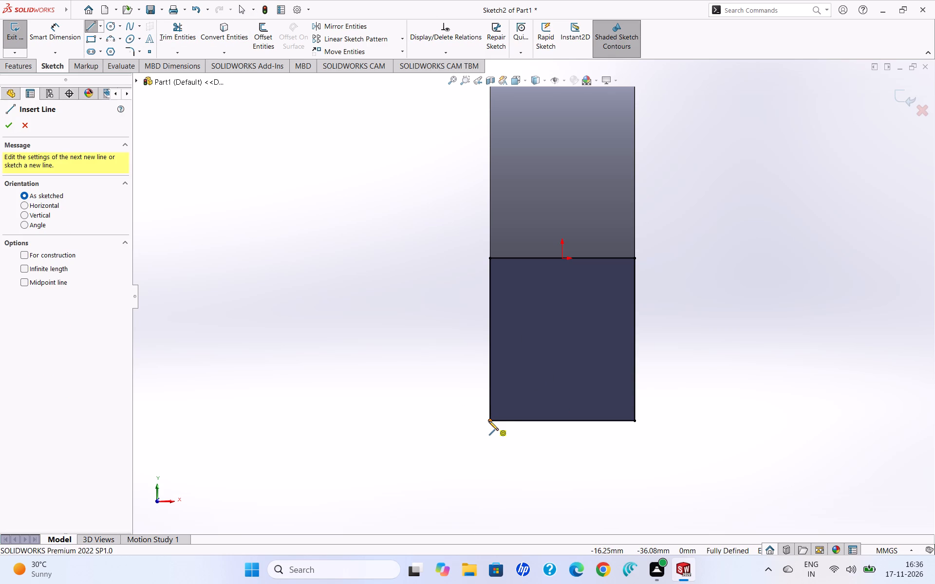
{"action": "left_click", "coordinate": [489, 421]}
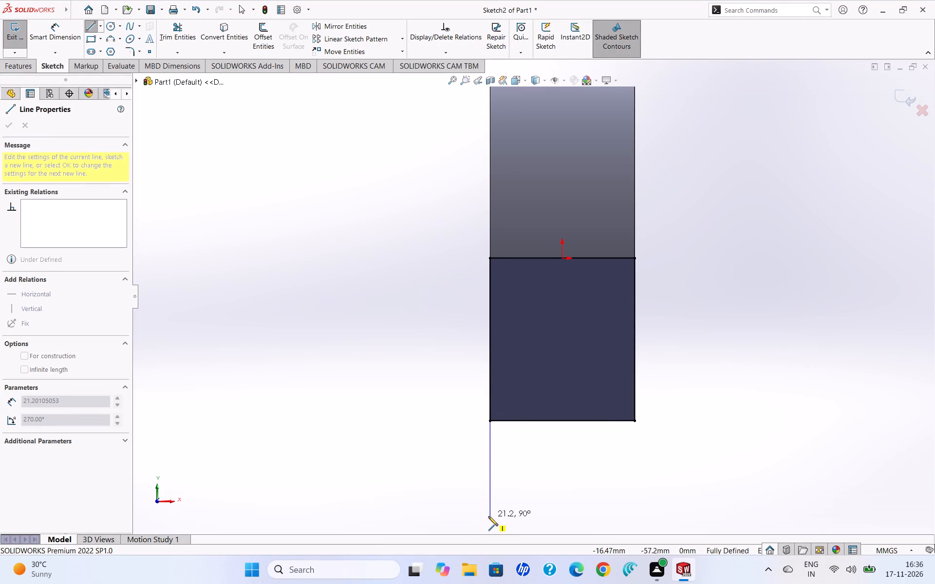
{"action": "scroll", "coordinate": [489, 520], "scroll_direction": "down", "scroll_amount": 1}
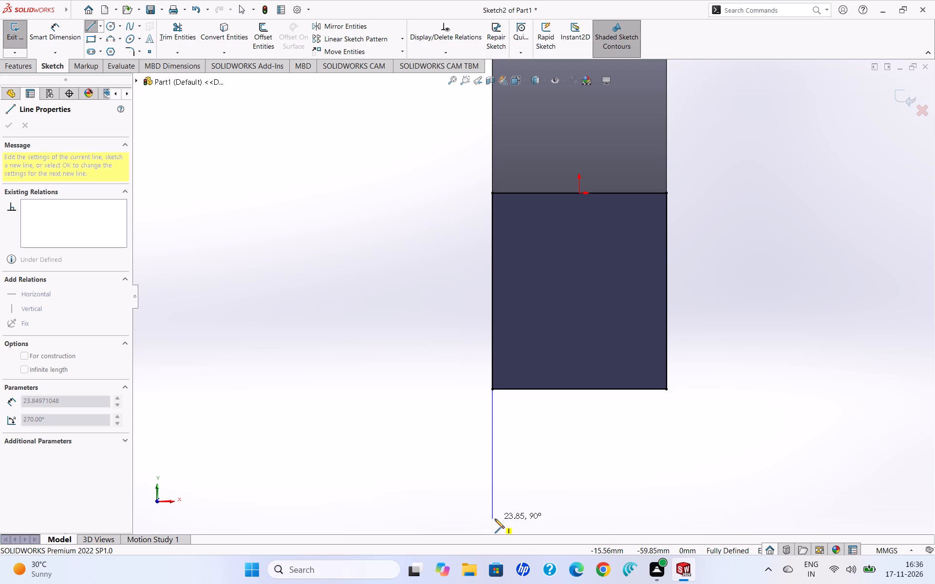
{"action": "left_click", "coordinate": [495, 519]}
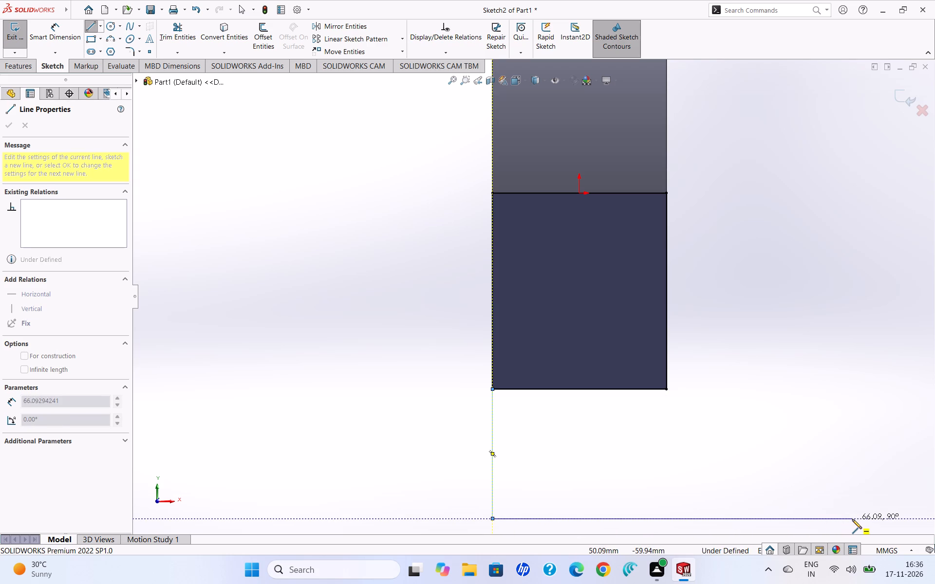
{"action": "left_click", "coordinate": [902, 520]}
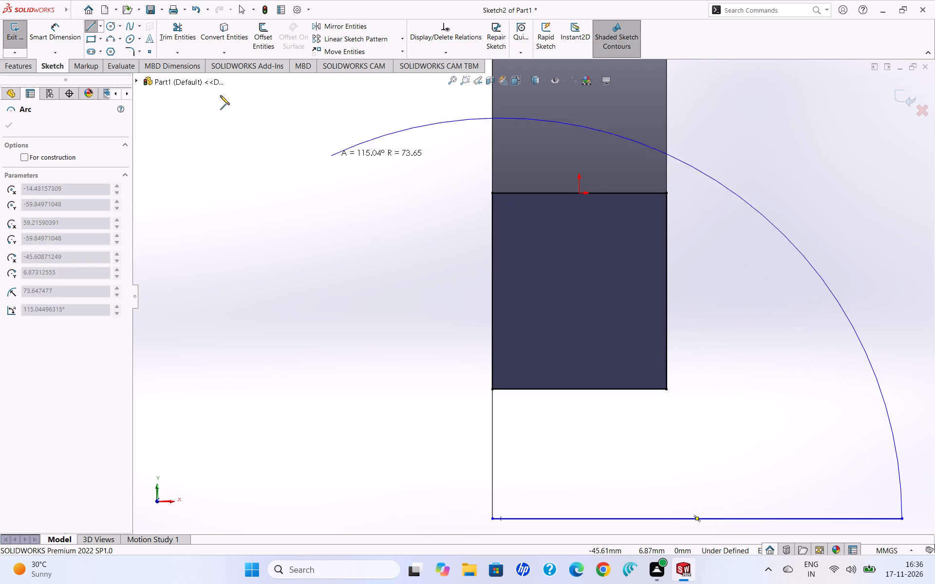
{"action": "left_click", "coordinate": [88, 24]}
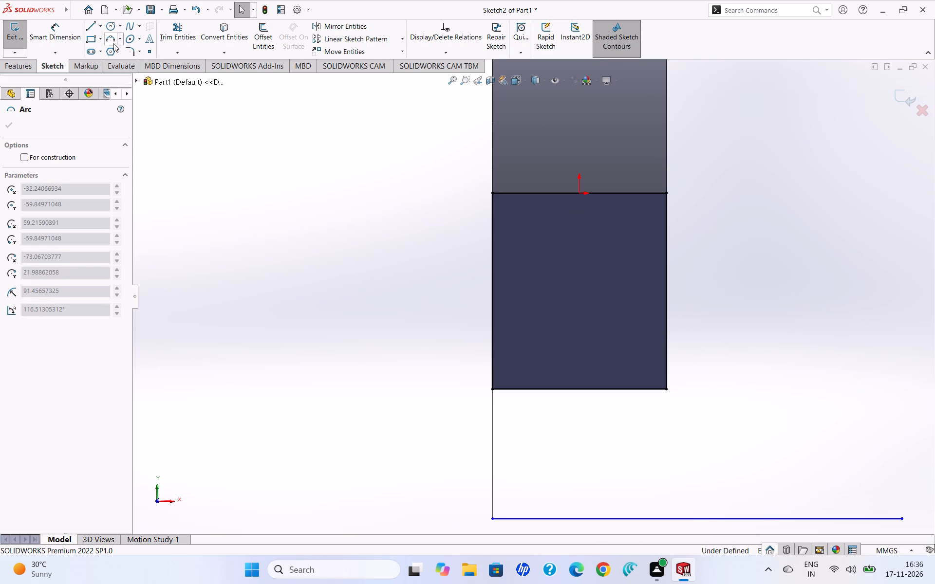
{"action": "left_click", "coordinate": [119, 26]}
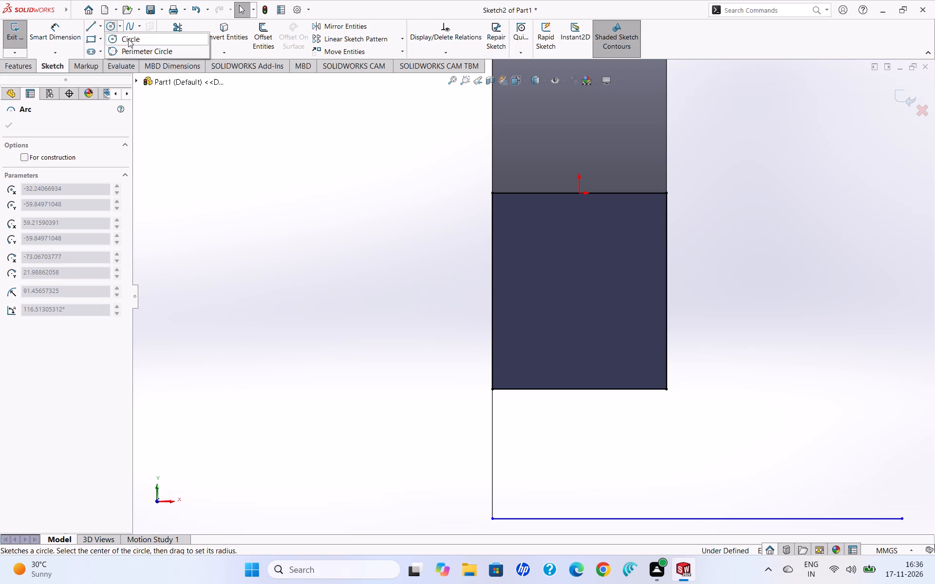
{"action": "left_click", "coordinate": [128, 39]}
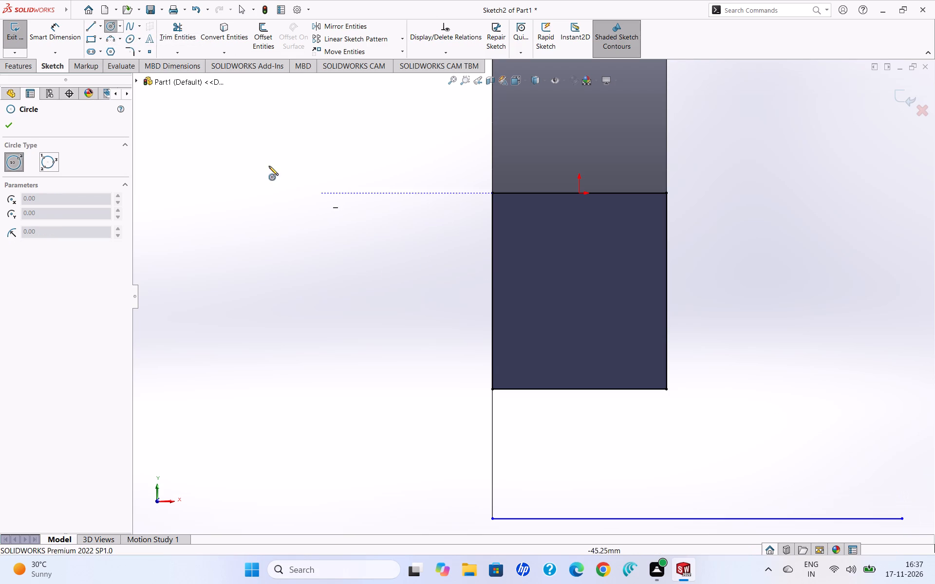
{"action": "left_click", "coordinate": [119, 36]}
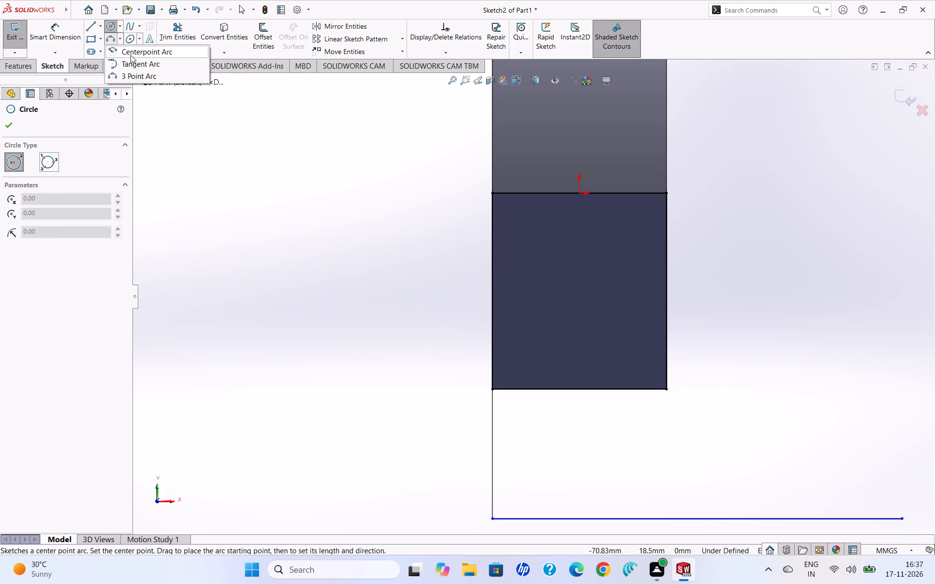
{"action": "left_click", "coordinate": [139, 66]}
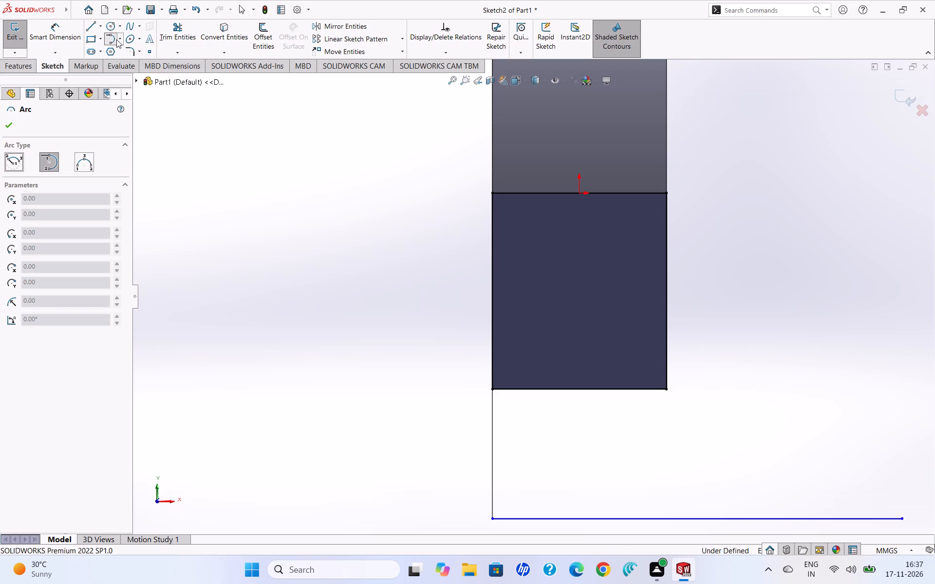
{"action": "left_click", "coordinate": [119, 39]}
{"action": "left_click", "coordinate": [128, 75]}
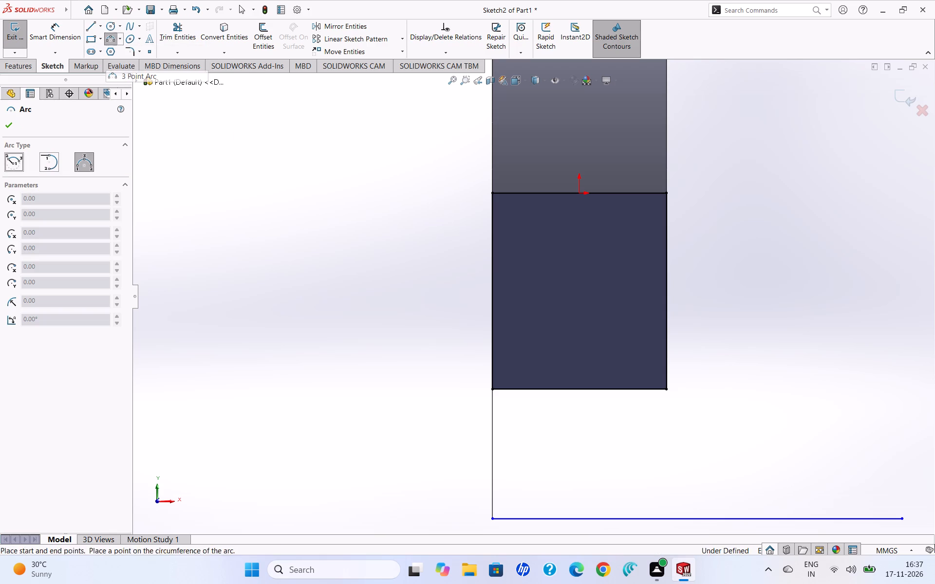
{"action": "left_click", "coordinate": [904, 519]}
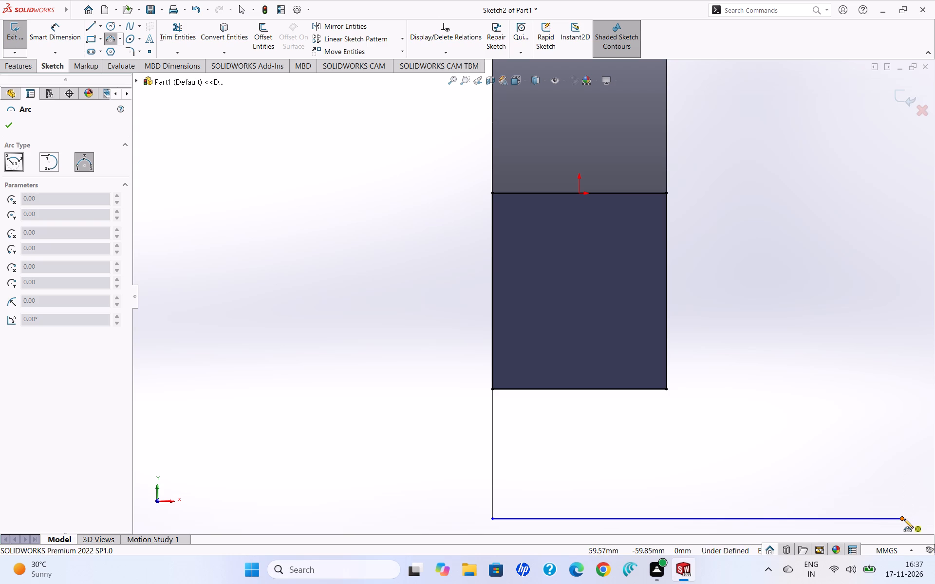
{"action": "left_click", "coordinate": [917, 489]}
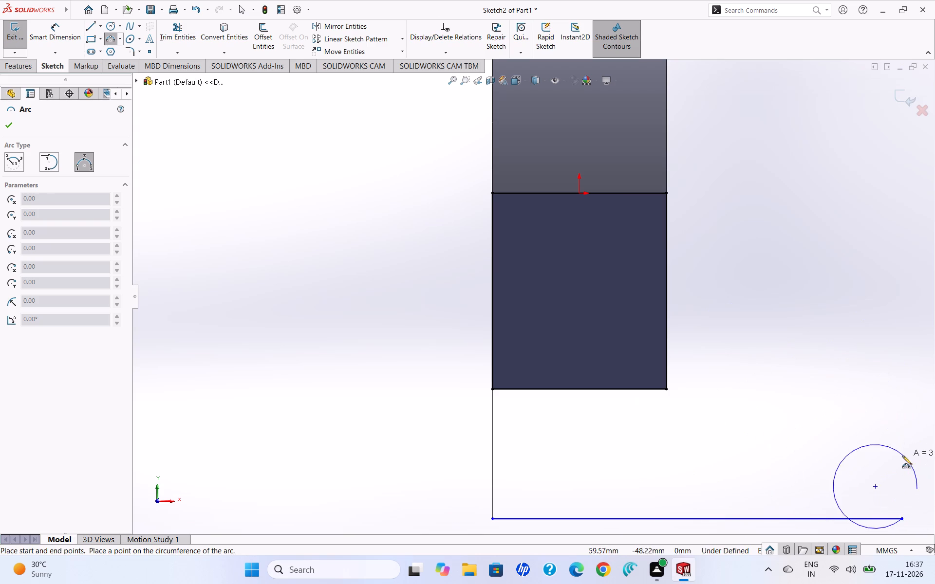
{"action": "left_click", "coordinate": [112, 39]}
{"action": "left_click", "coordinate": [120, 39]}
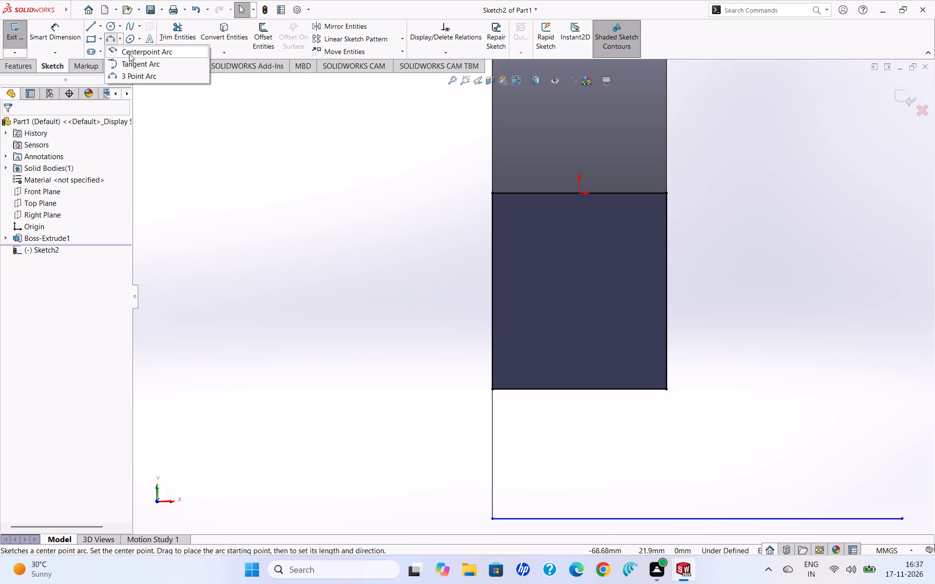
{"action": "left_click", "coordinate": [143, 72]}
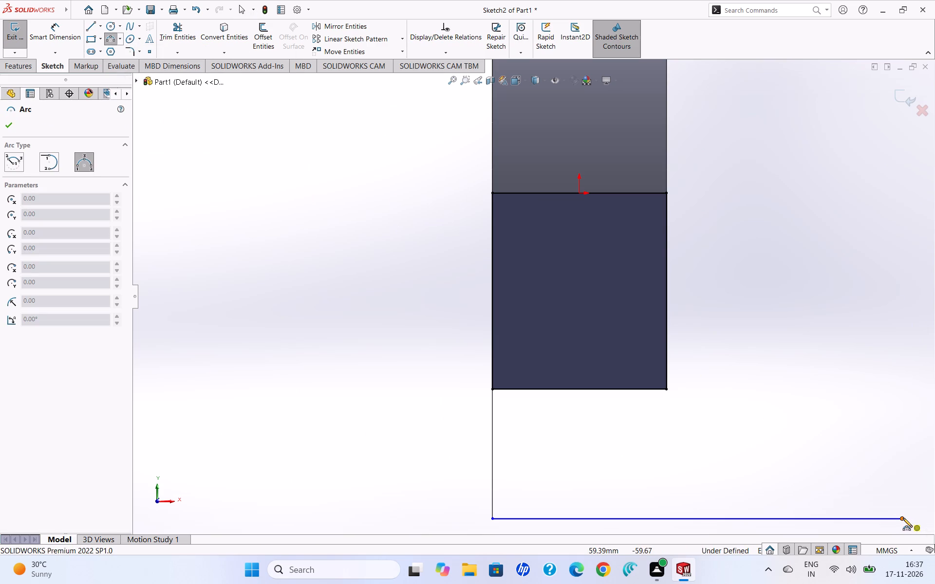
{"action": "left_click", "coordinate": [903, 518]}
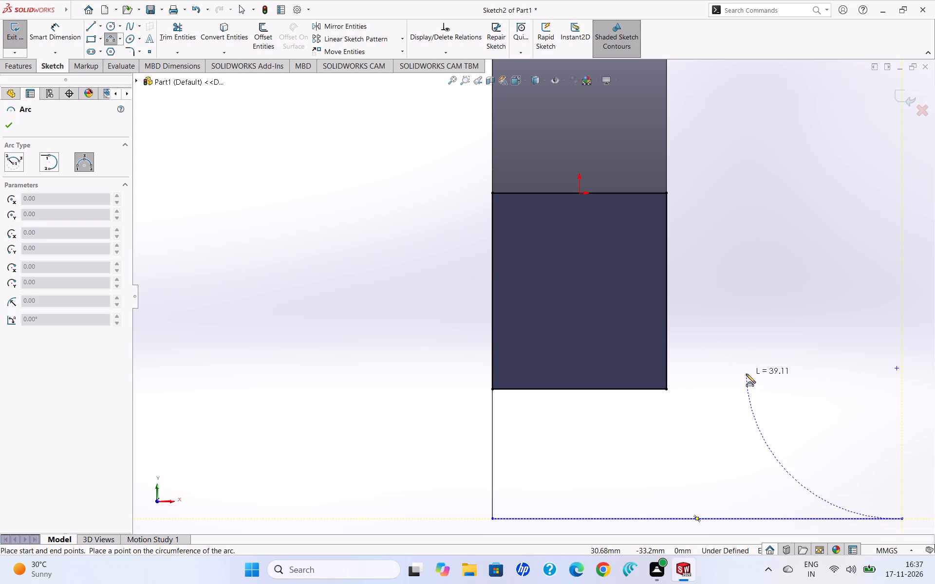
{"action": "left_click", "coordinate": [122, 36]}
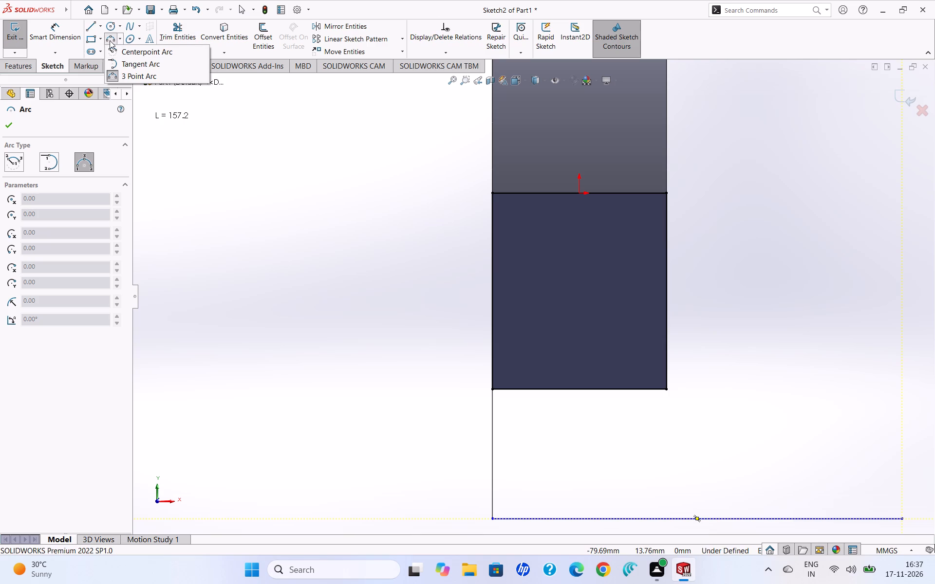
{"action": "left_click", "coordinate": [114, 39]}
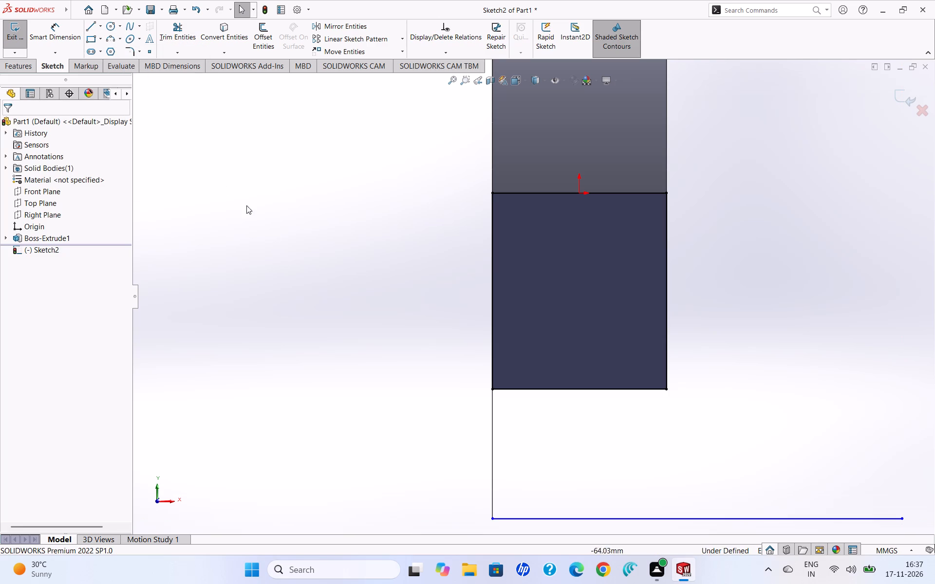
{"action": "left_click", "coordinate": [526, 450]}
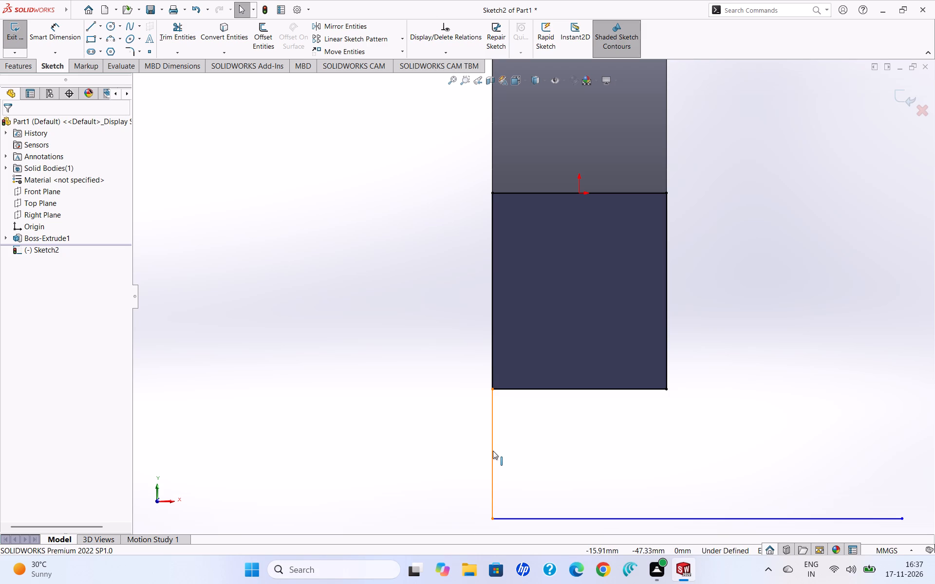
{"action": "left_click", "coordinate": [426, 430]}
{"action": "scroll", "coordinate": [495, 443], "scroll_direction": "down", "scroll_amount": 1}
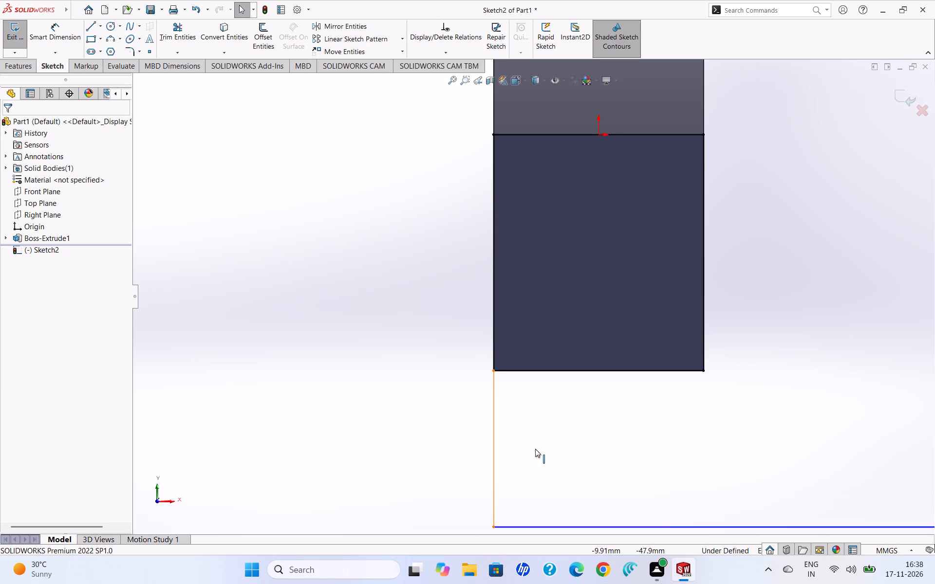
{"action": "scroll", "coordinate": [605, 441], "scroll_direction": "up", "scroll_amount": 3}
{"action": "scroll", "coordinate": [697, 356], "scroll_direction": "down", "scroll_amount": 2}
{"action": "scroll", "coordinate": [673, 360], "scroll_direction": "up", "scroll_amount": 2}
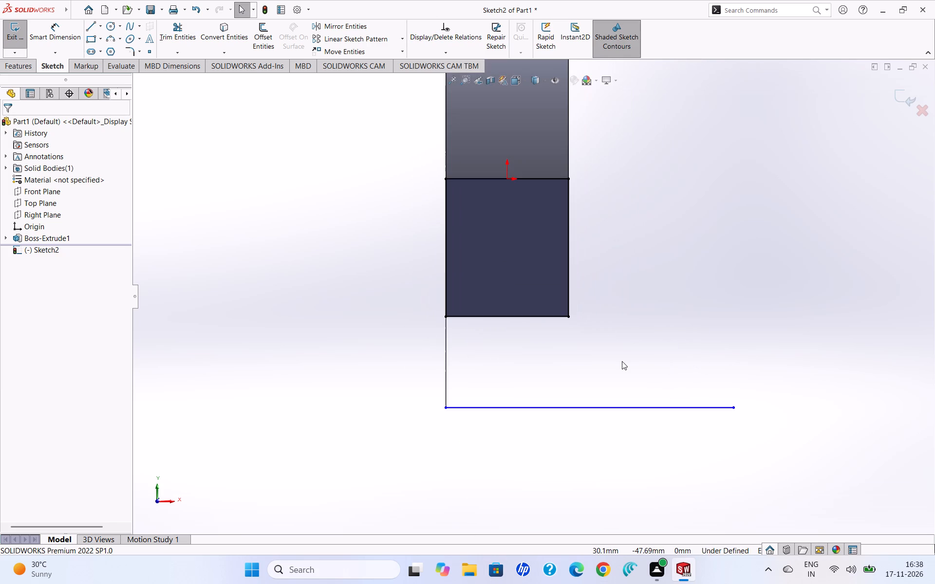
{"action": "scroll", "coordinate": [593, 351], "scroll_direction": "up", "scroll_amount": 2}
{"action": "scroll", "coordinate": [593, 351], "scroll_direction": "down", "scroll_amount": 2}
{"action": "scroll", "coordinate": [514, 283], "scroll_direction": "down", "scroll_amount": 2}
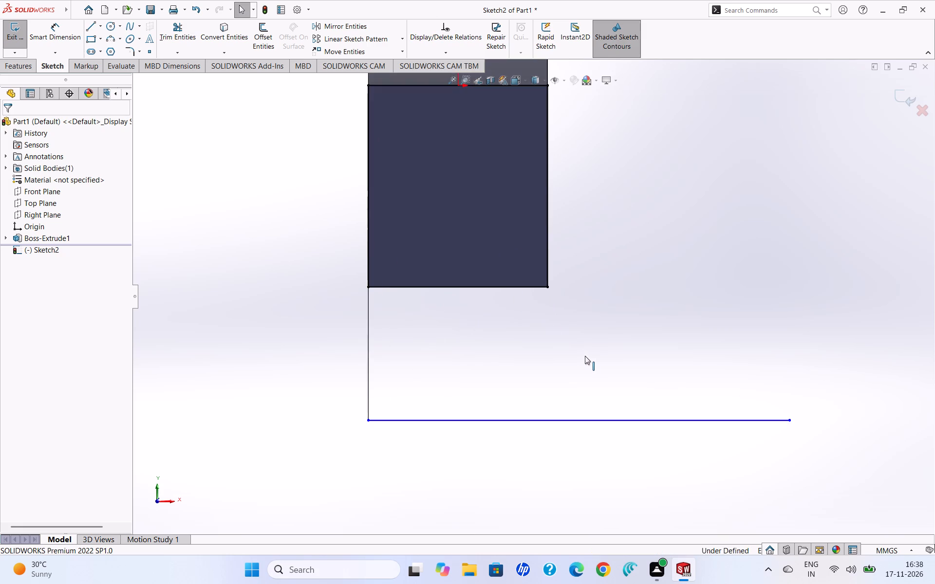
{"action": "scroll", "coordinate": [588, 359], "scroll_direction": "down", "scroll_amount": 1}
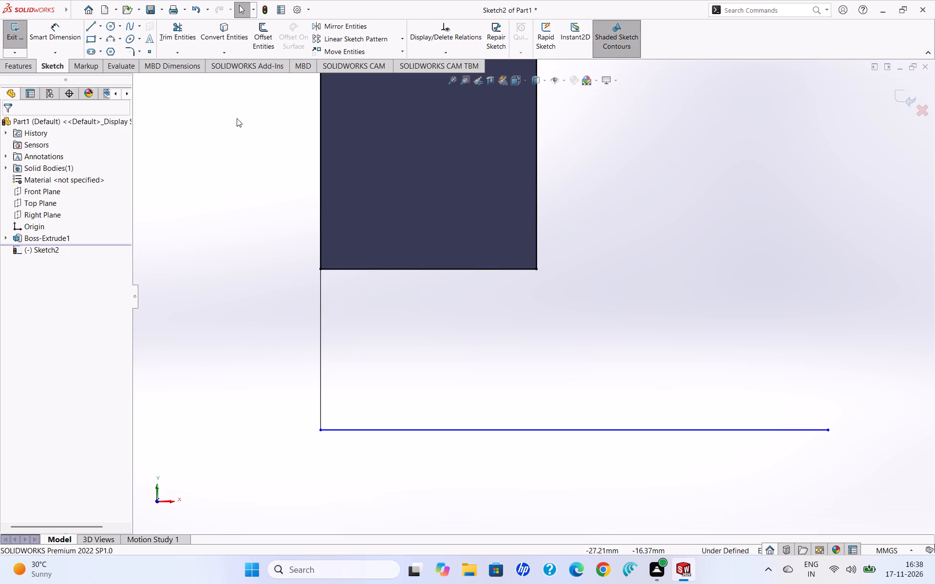
Sketch a circle about 8.7 mm in diameter, centred about 6 mm directly above the free end of the horizontal line.
{"action": "left_click", "coordinate": [112, 26]}
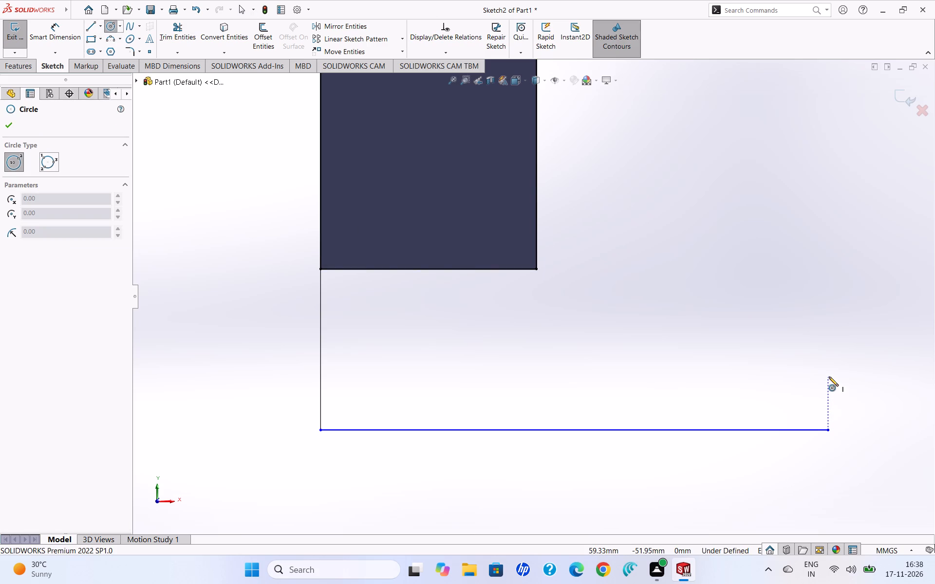
{"action": "left_click", "coordinate": [827, 390]}
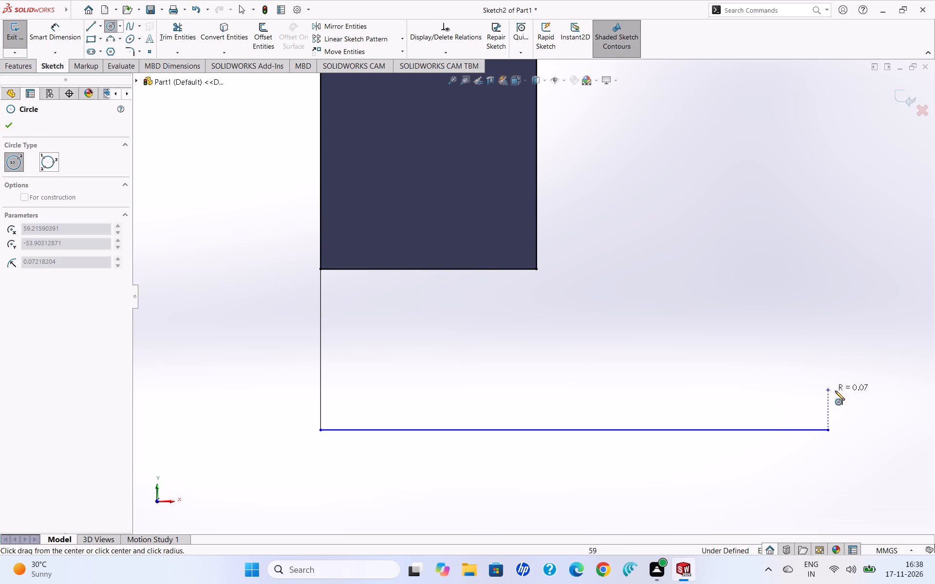
{"action": "left_click", "coordinate": [856, 400]}
{"action": "left_click", "coordinate": [754, 285]}
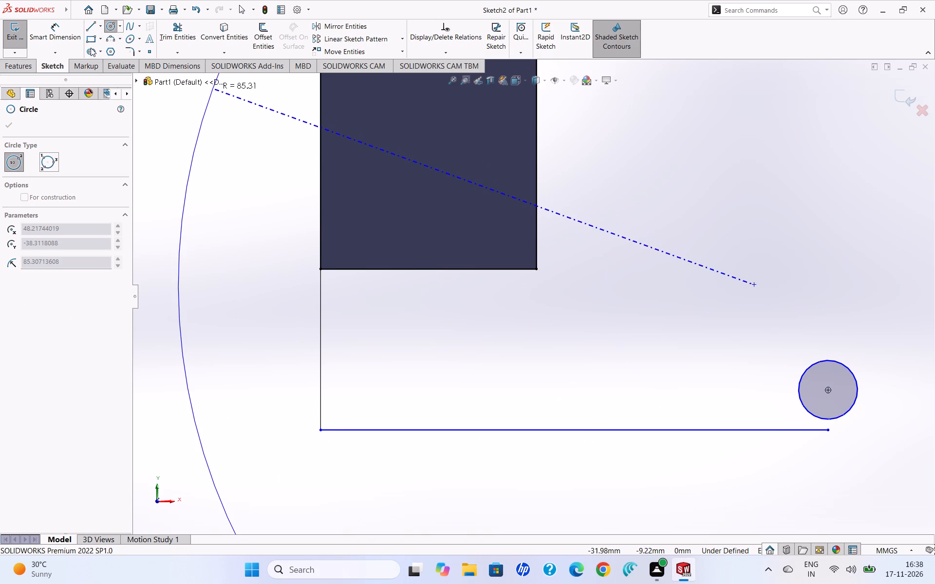
{"action": "left_click", "coordinate": [107, 25]}
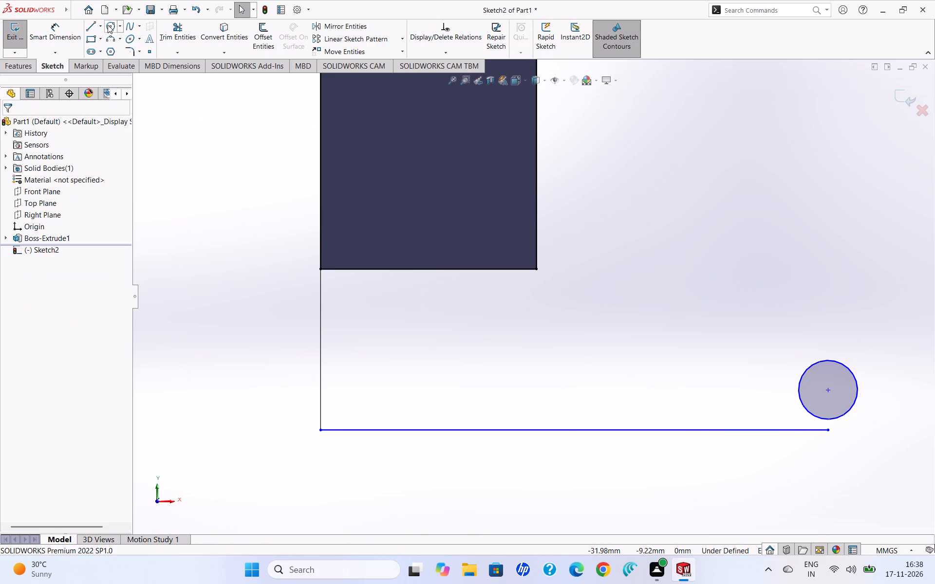
Dimension the new circle's diameter to 16 mm.
{"action": "left_click", "coordinate": [61, 35]}
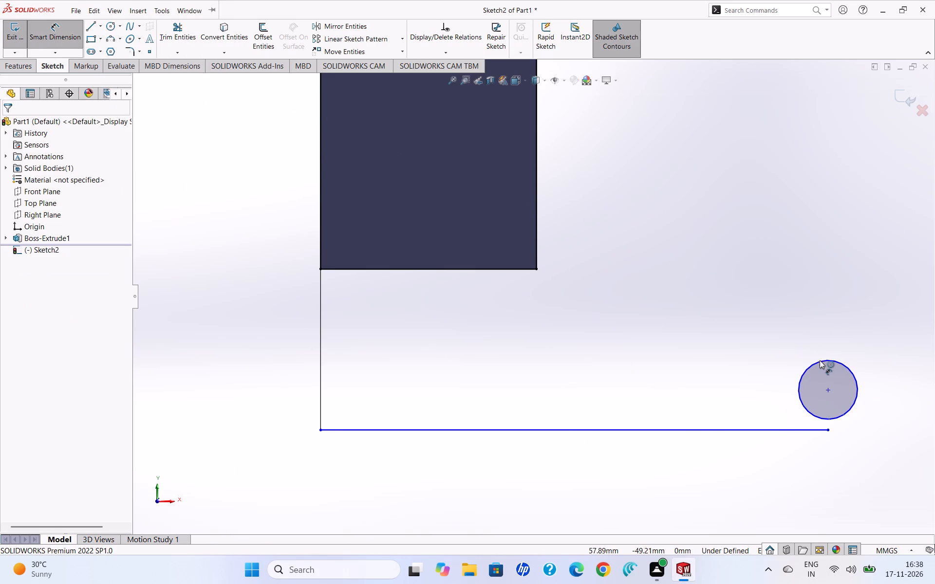
{"action": "left_click", "coordinate": [821, 361]}
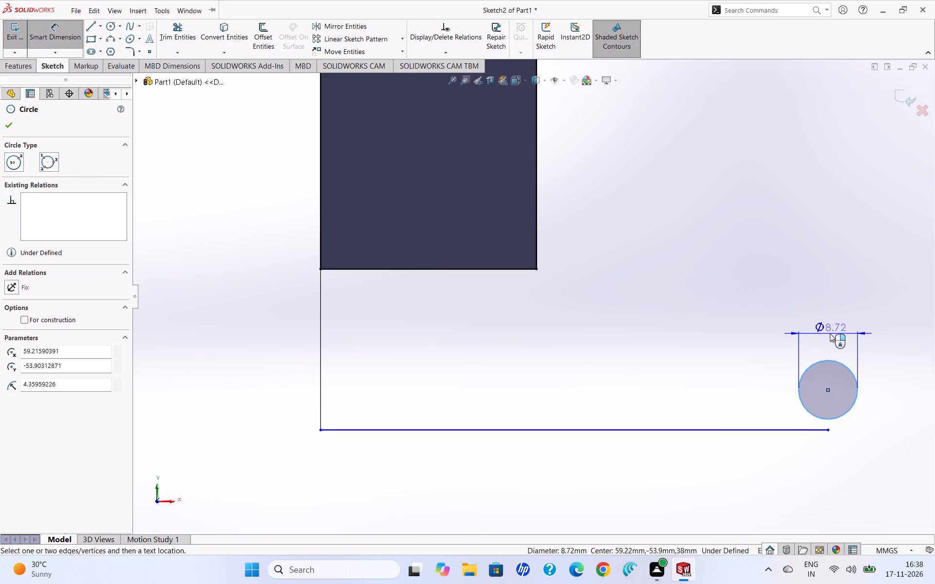
{"action": "left_click", "coordinate": [830, 333]}
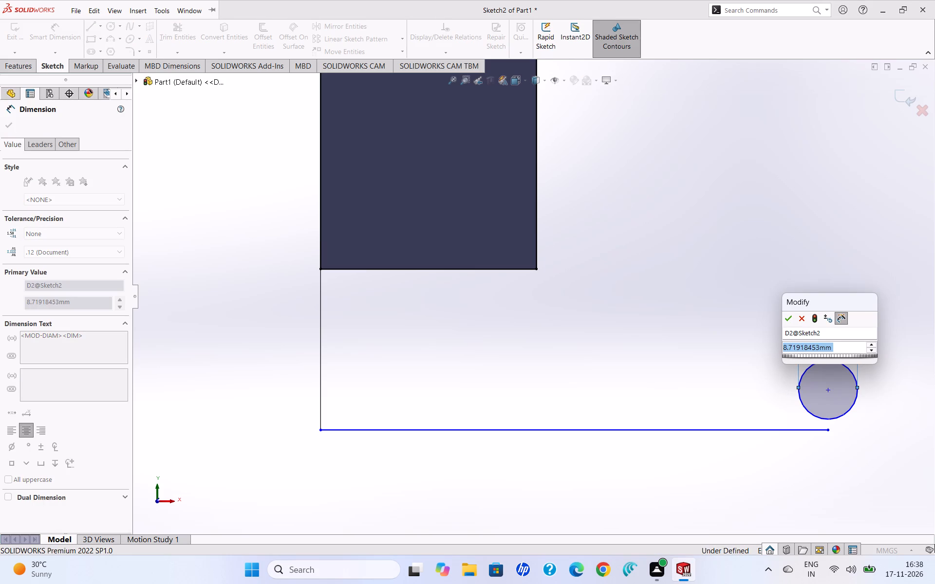
{"action": "type", "text": "16"}
{"action": "key", "text": "Return"}
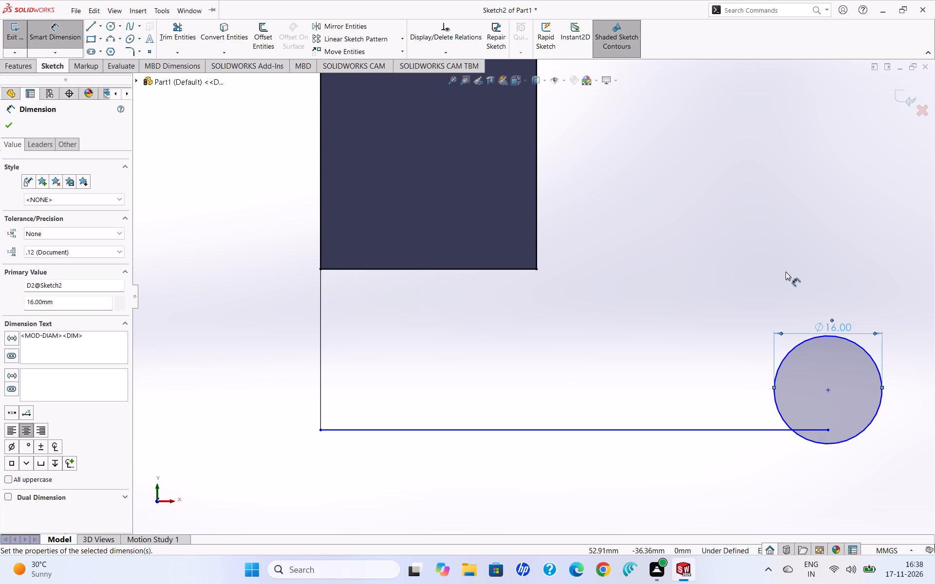
Dimension the vertical distance from the circle's centre to the free end of the horizontal line to 16 mm.
{"action": "left_click", "coordinate": [827, 388]}
{"action": "left_click", "coordinate": [829, 431]}
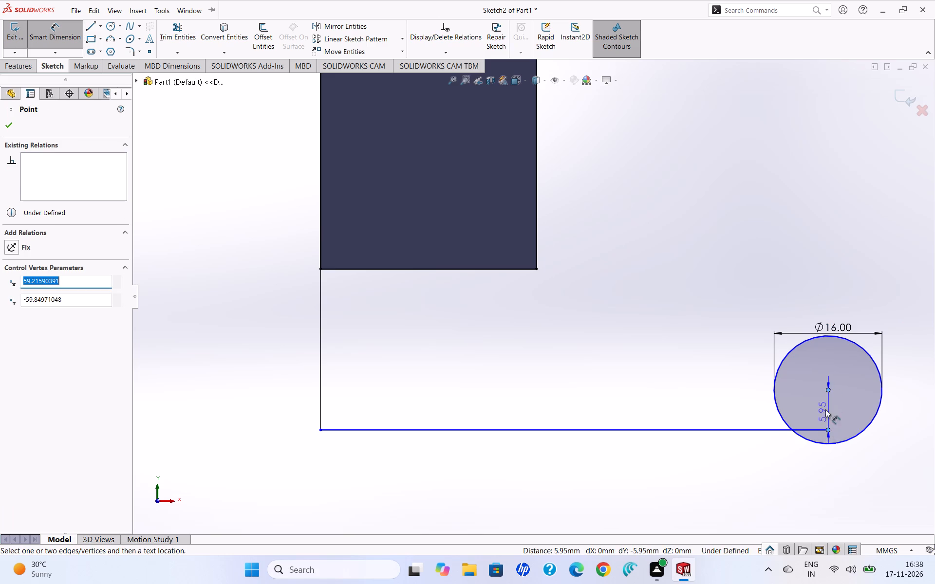
{"action": "left_click", "coordinate": [824, 407]}
{"action": "type", "text": "16"}
{"action": "key", "text": "Return"}
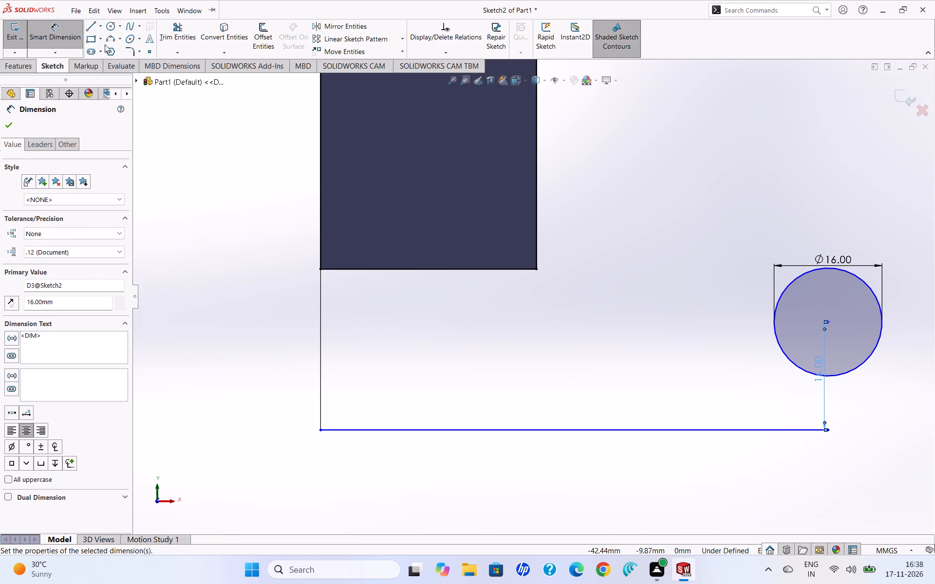
Dimension the vertical line below the converted rectangle's lower-left corner to 48 mm.
{"action": "left_click", "coordinate": [62, 30]}
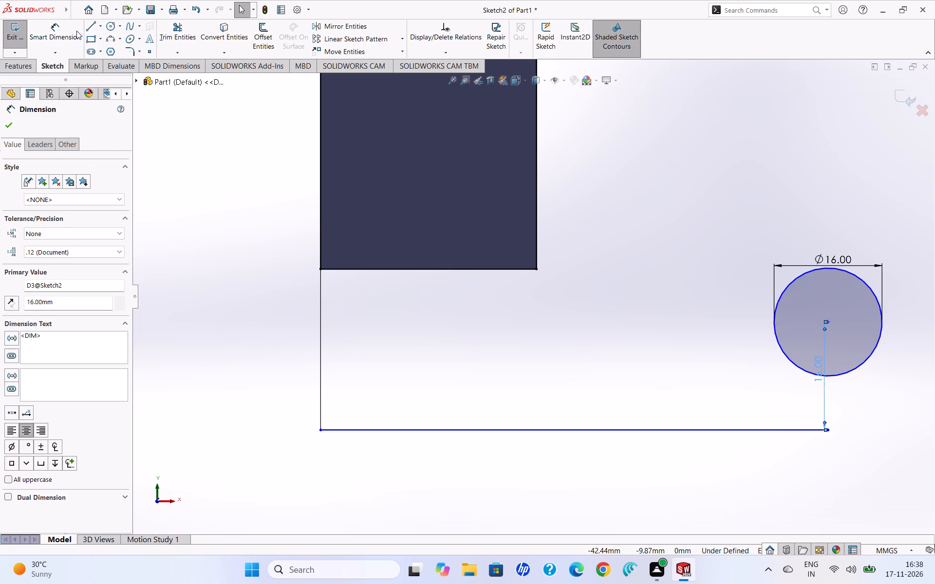
{"action": "left_click", "coordinate": [76, 31]}
{"action": "left_click", "coordinate": [320, 337]}
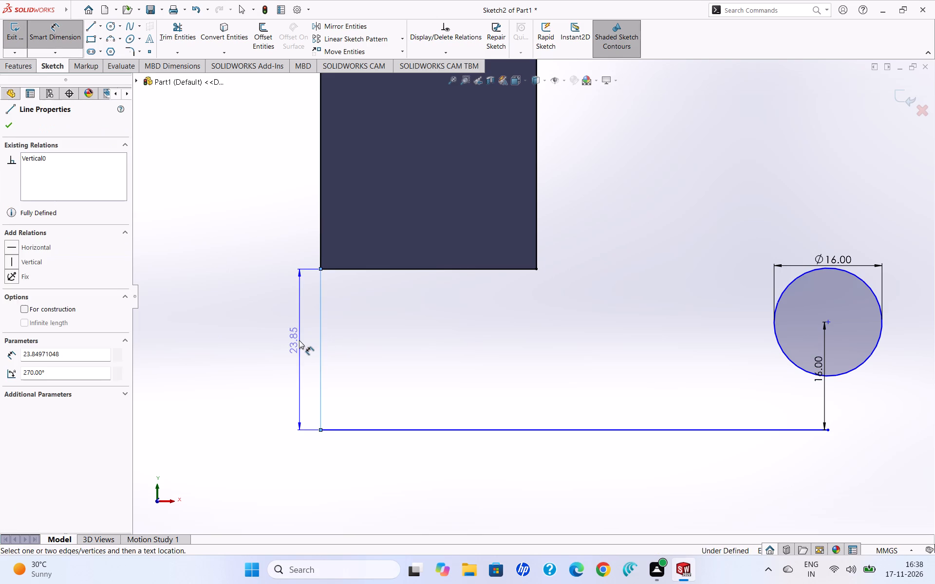
{"action": "left_click", "coordinate": [288, 342]}
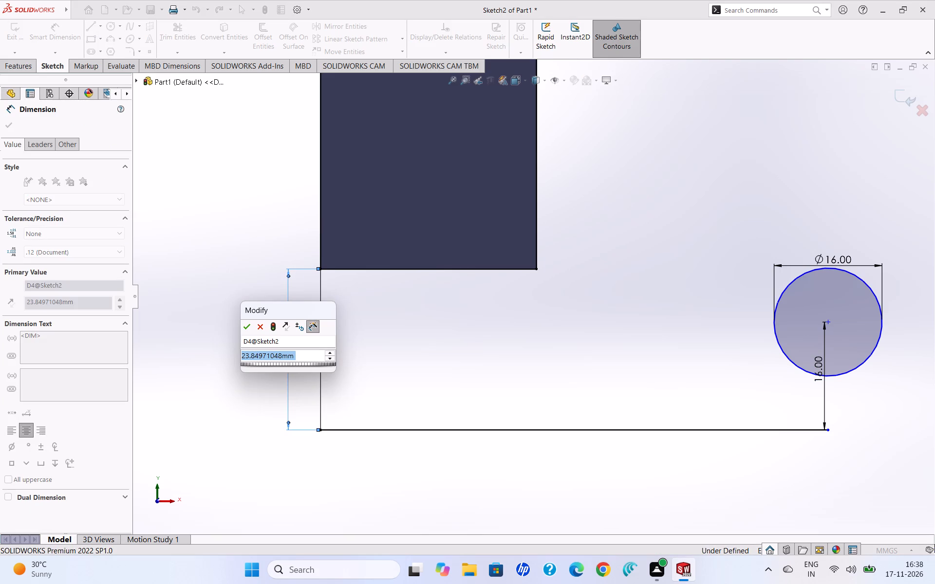
{"action": "type", "text": "48"}
{"action": "key", "text": "Return"}
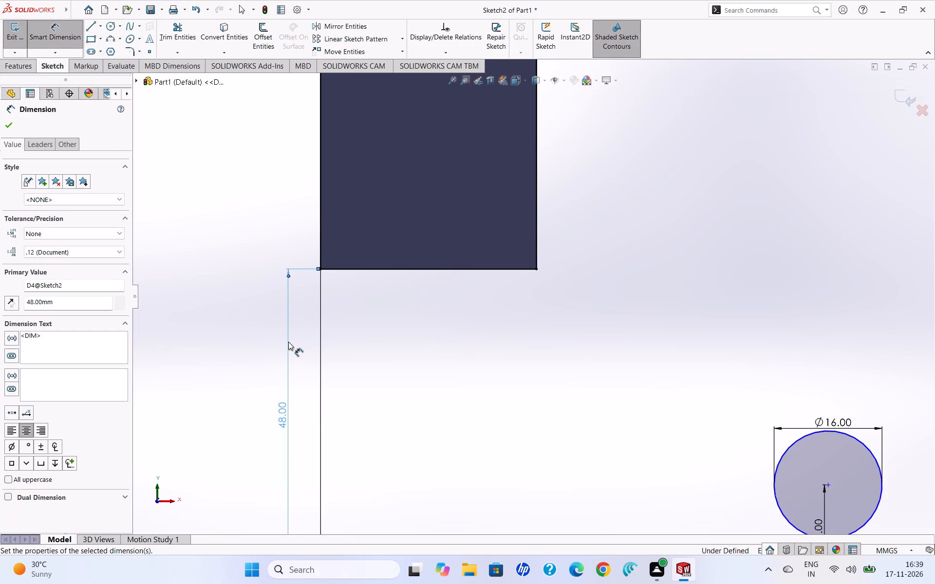
Dimension the horizontal line at the bottom of the sketch to 80 mm.
{"action": "scroll", "coordinate": [477, 385], "scroll_direction": "up", "scroll_amount": 3}
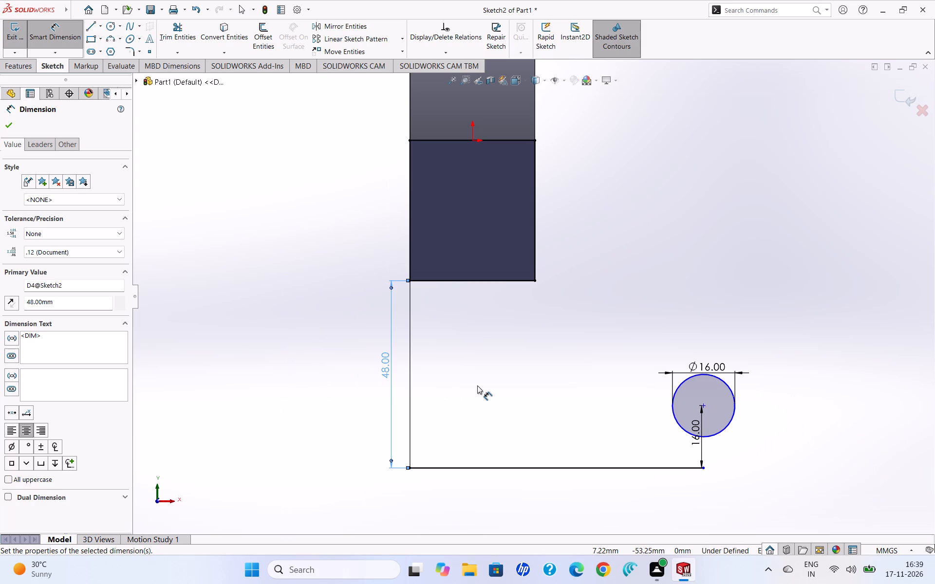
{"action": "left_click", "coordinate": [536, 469]}
{"action": "left_click", "coordinate": [543, 504]}
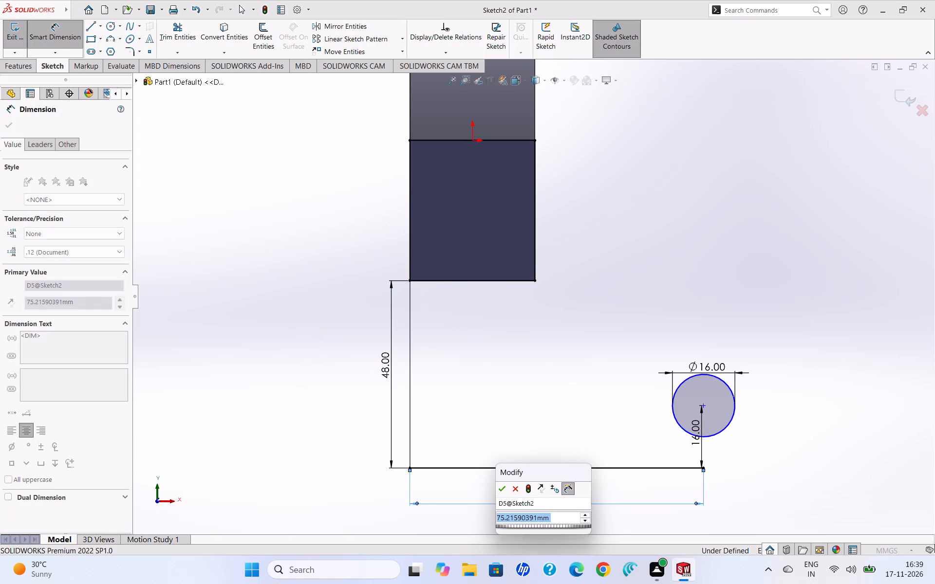
{"action": "type", "text": "80"}
{"action": "key", "text": "Return"}
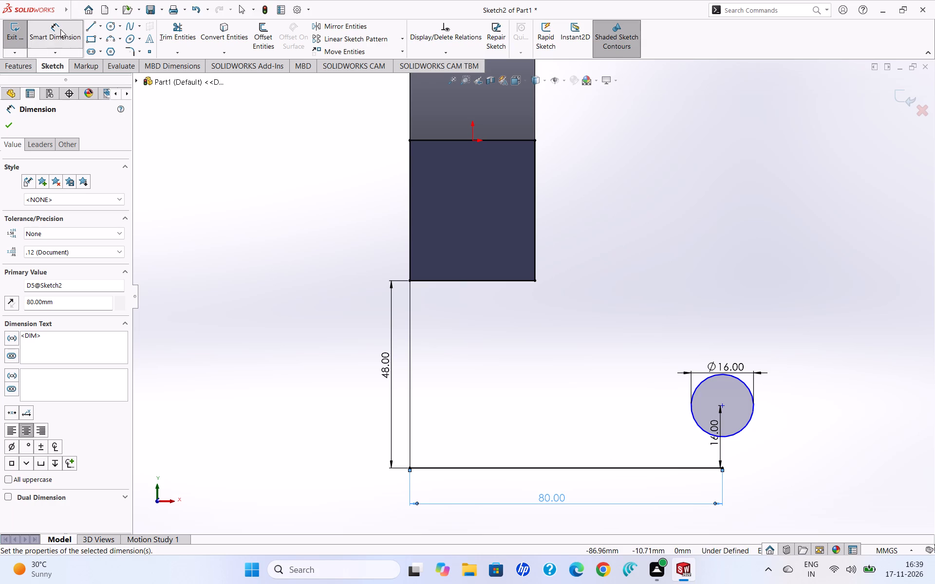
Add a Vertical relation between the 16 mm circle's centre and the free end of the 80 mm horizontal line.
{"action": "left_click", "coordinate": [17, 127]}
{"action": "left_click", "coordinate": [10, 124]}
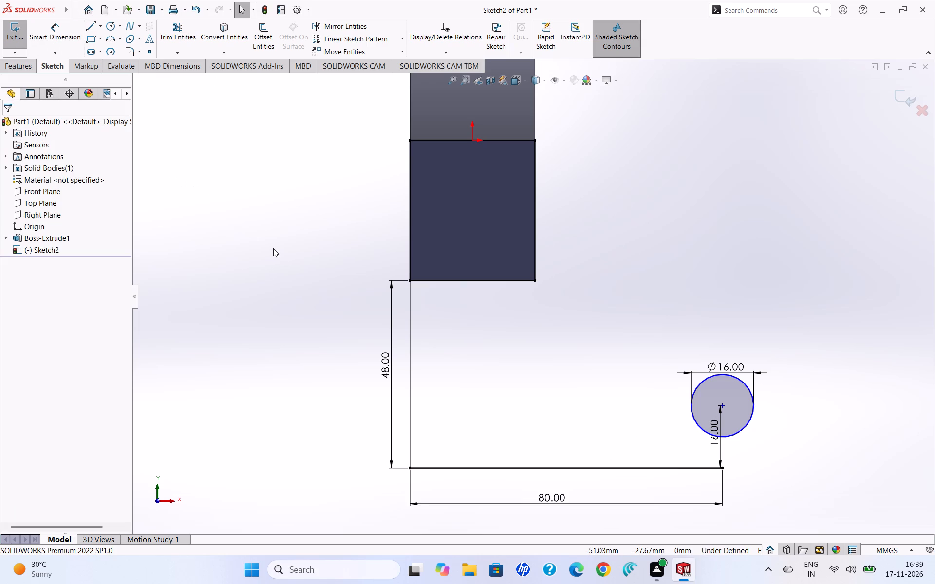
{"action": "left_click", "coordinate": [723, 405]}
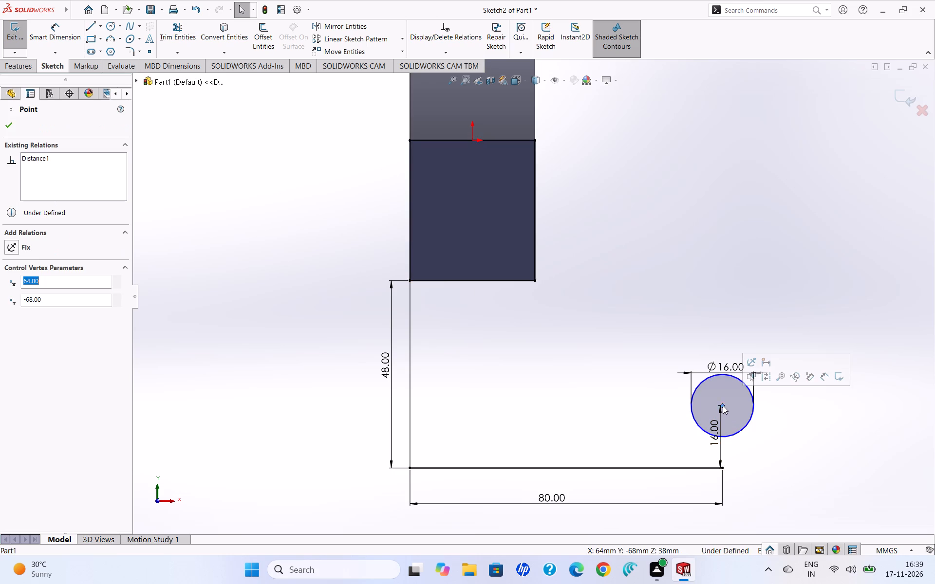
{"action": "left_click", "coordinate": [724, 468], "text": "ctrl"}
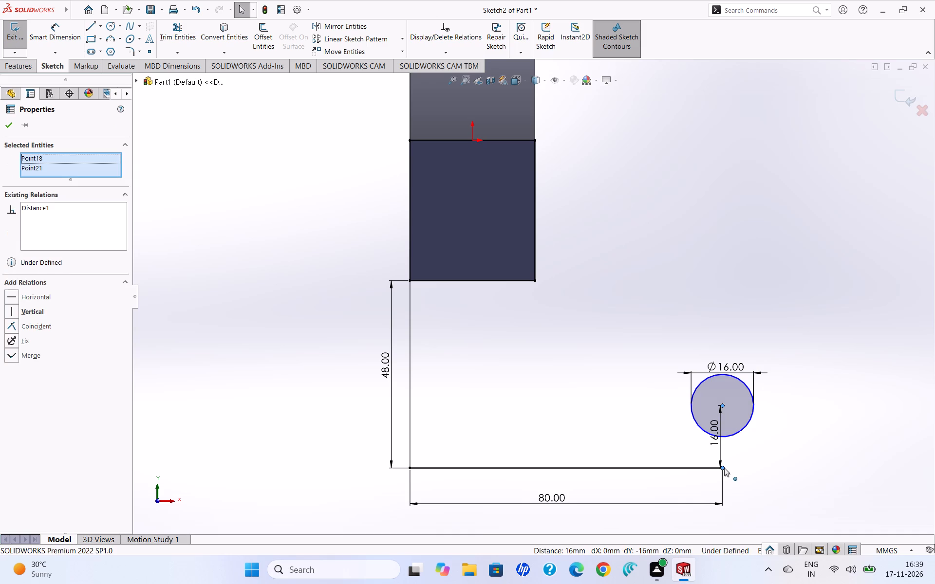
{"action": "left_click", "coordinate": [11, 311]}
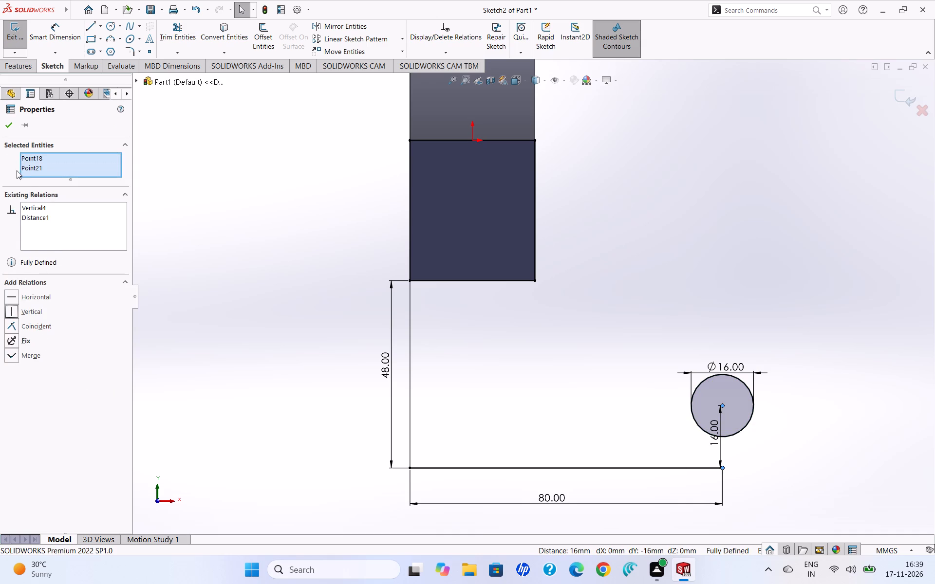
{"action": "left_click", "coordinate": [6, 131]}
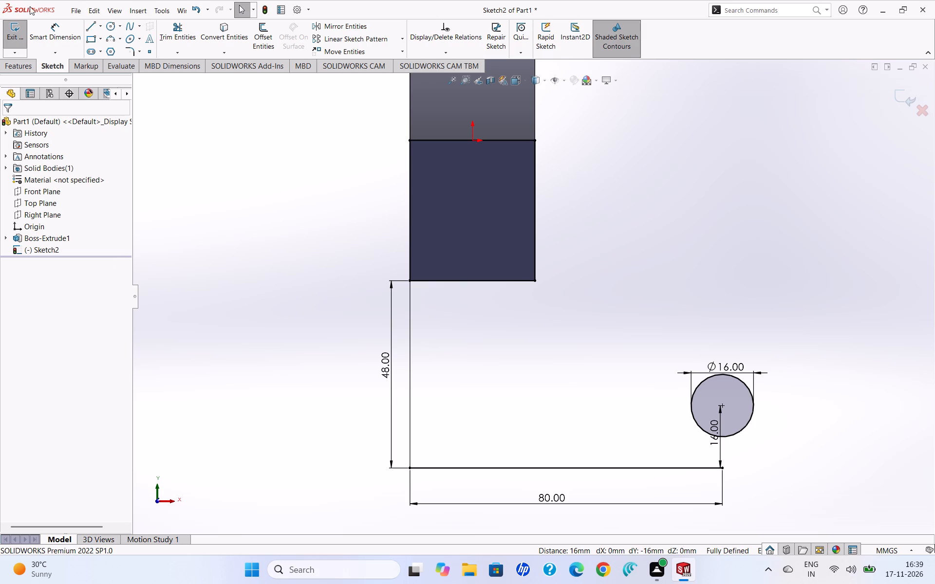
Sketch a sloped line about 53 mm long from the converted rectangle's lower-right corner to just above the 16 mm circle.
{"action": "left_click", "coordinate": [95, 28]}
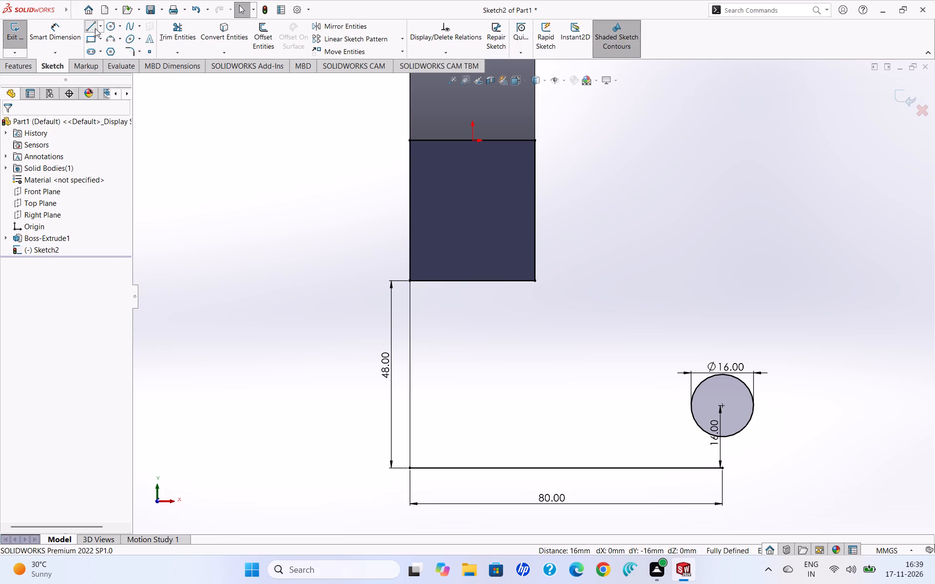
{"action": "left_click", "coordinate": [535, 280]}
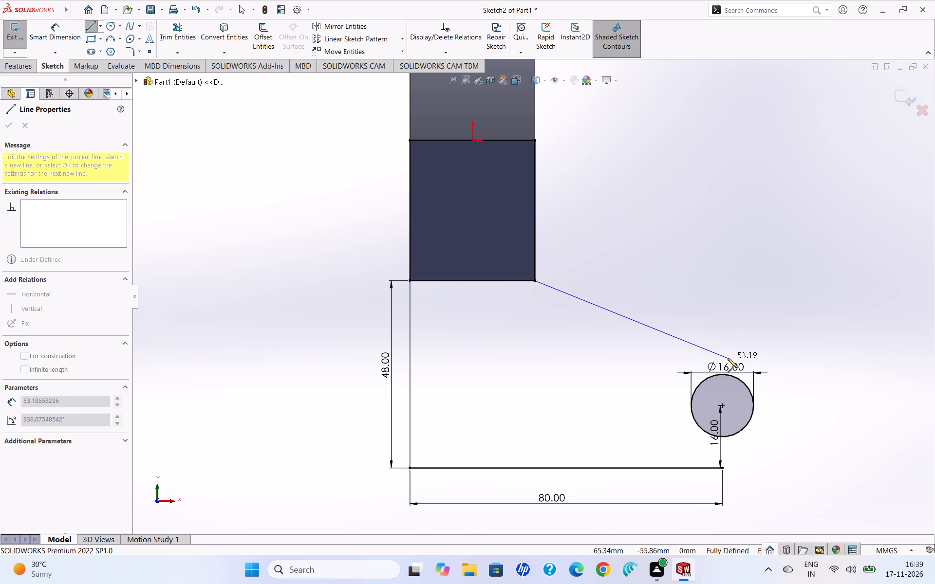
{"action": "left_click", "coordinate": [728, 358]}
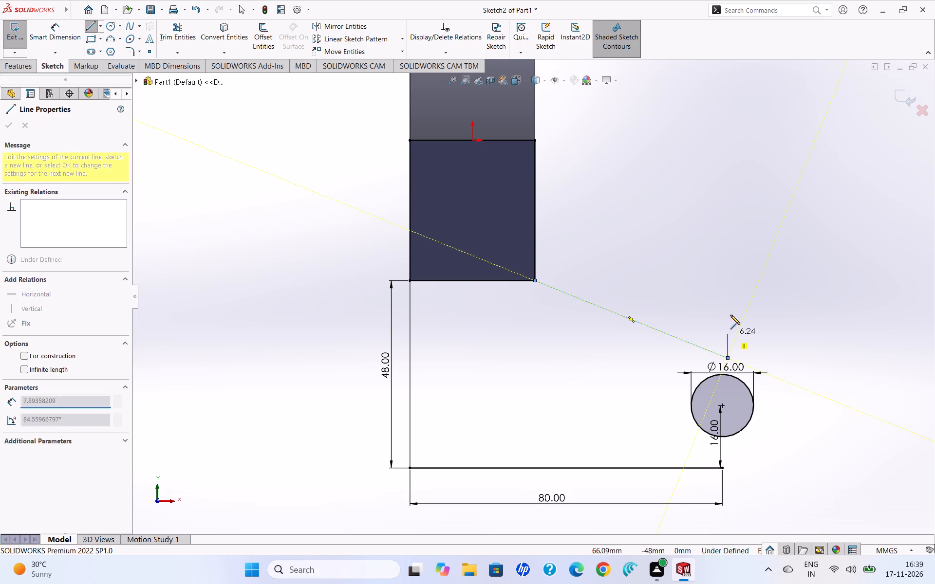
{"action": "left_click", "coordinate": [91, 24]}
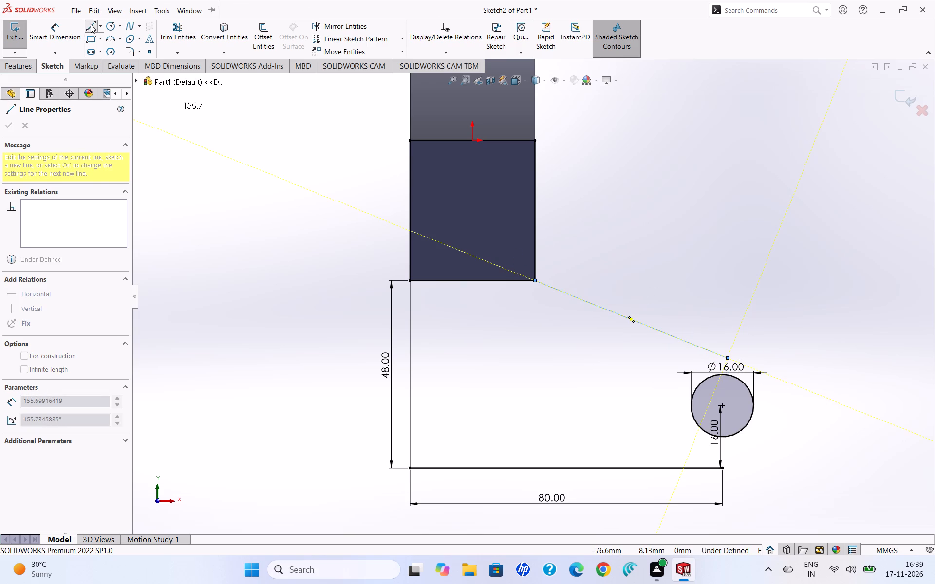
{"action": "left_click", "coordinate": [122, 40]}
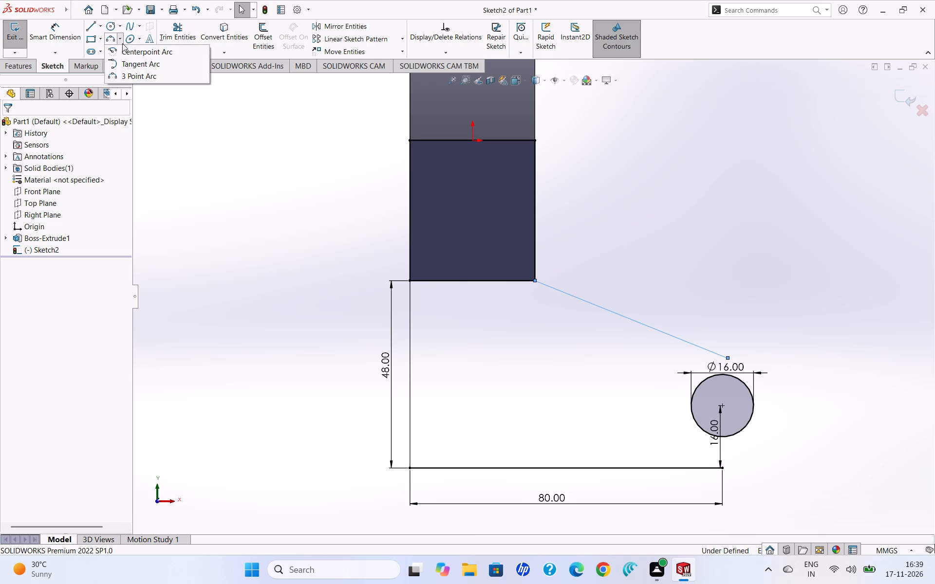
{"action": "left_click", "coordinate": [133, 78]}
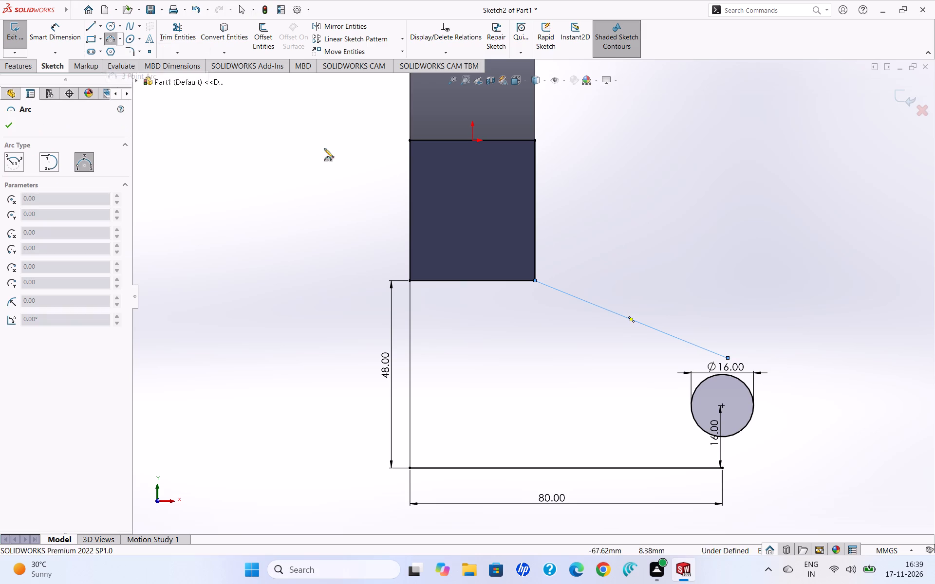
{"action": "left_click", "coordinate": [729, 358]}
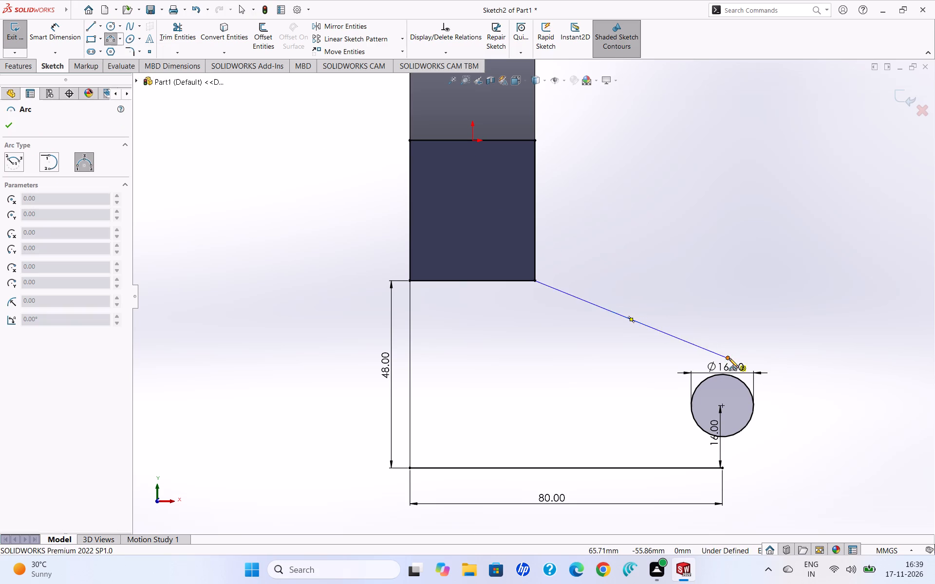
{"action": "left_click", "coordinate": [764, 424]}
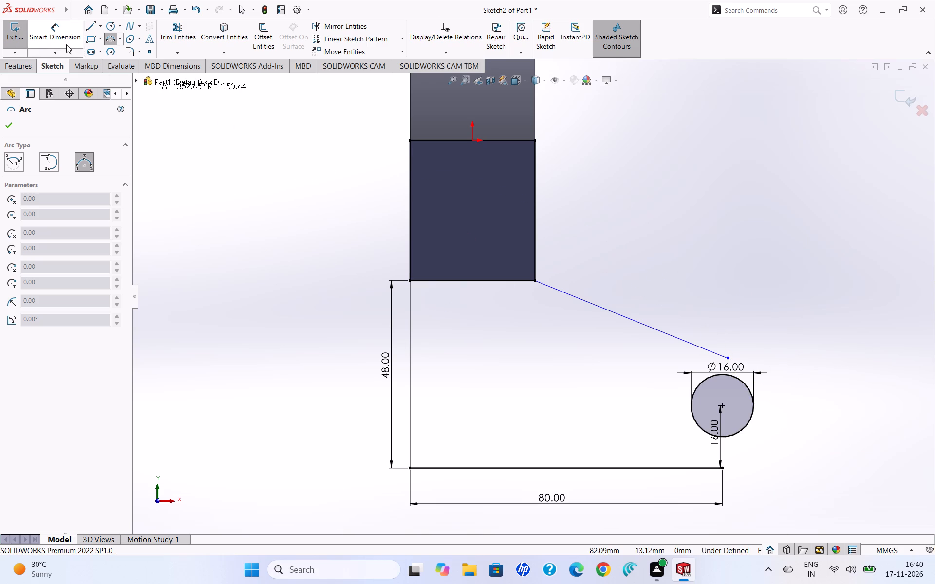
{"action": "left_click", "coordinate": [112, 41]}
Draw a 3 Point Arc of about 14.8 mm radius around the circle, from the sloped line's end to the bottom line's free end.
{"action": "left_click", "coordinate": [122, 39]}
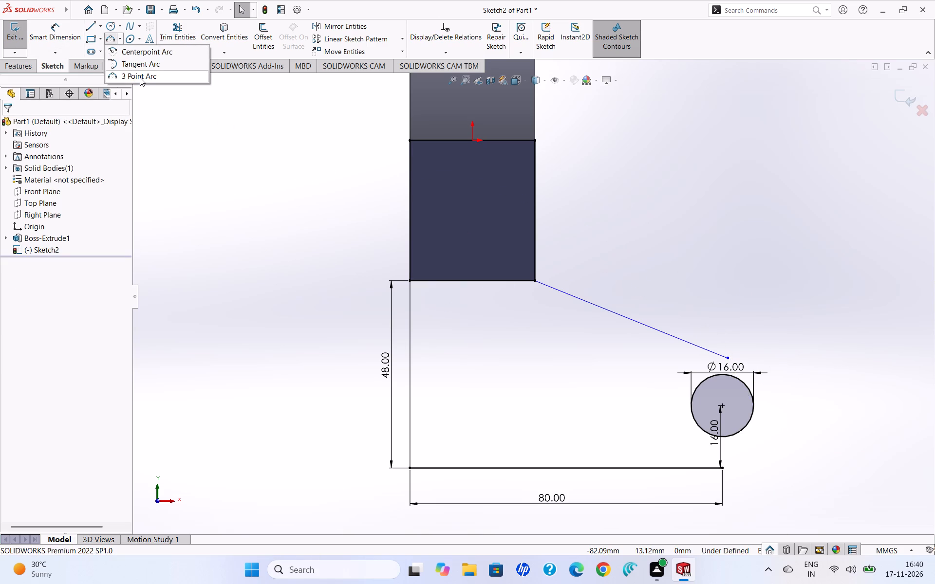
{"action": "left_click", "coordinate": [140, 77]}
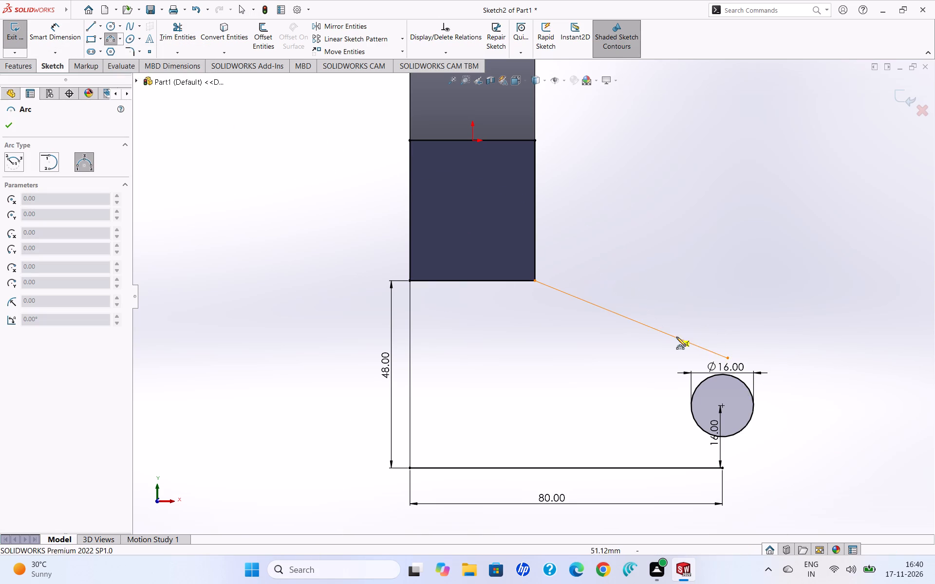
{"action": "left_click", "coordinate": [728, 357]}
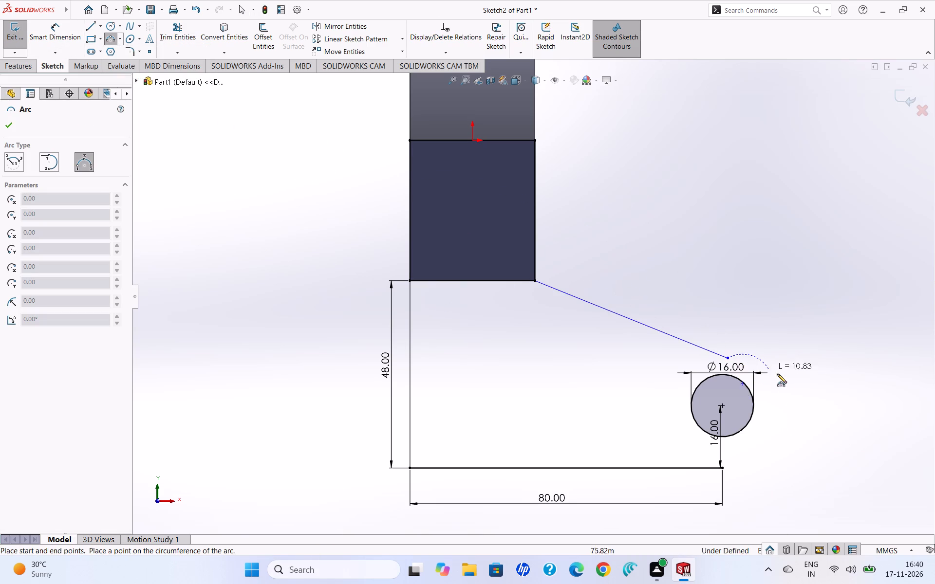
{"action": "left_click", "coordinate": [724, 468]}
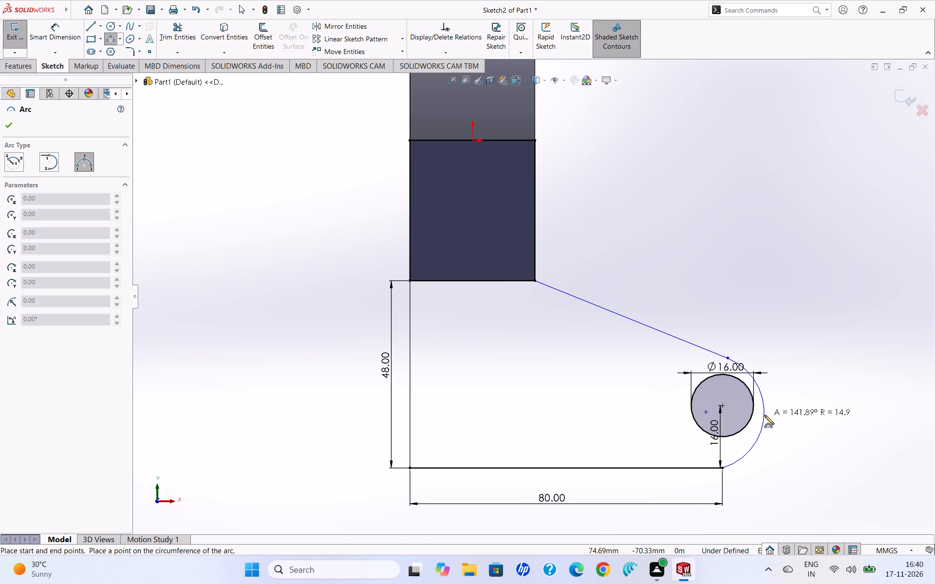
{"action": "left_click", "coordinate": [765, 415]}
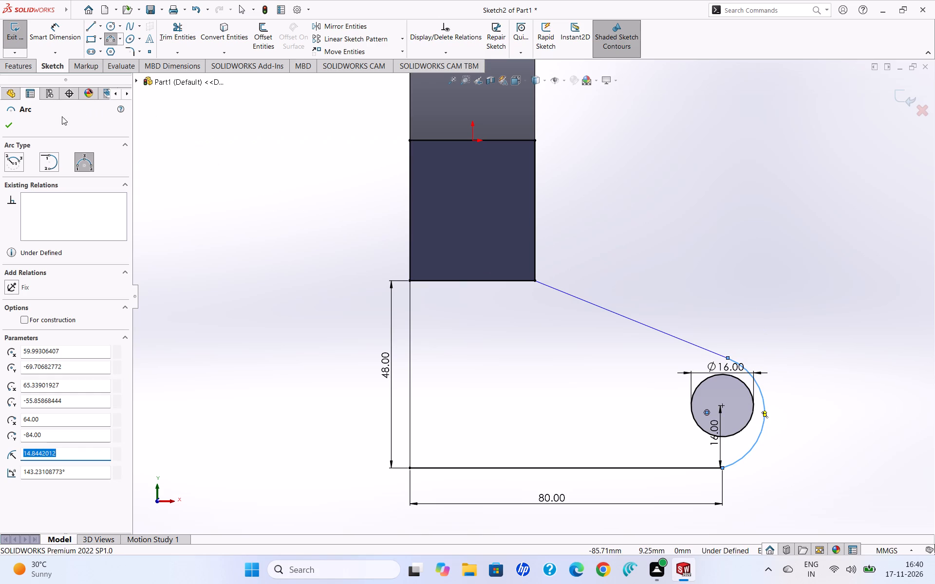
{"action": "left_click", "coordinate": [8, 128]}
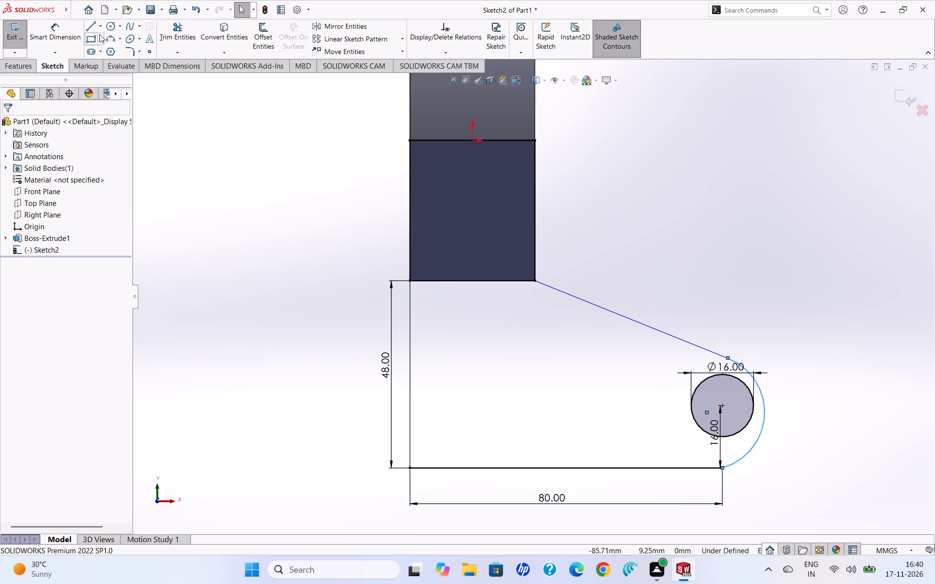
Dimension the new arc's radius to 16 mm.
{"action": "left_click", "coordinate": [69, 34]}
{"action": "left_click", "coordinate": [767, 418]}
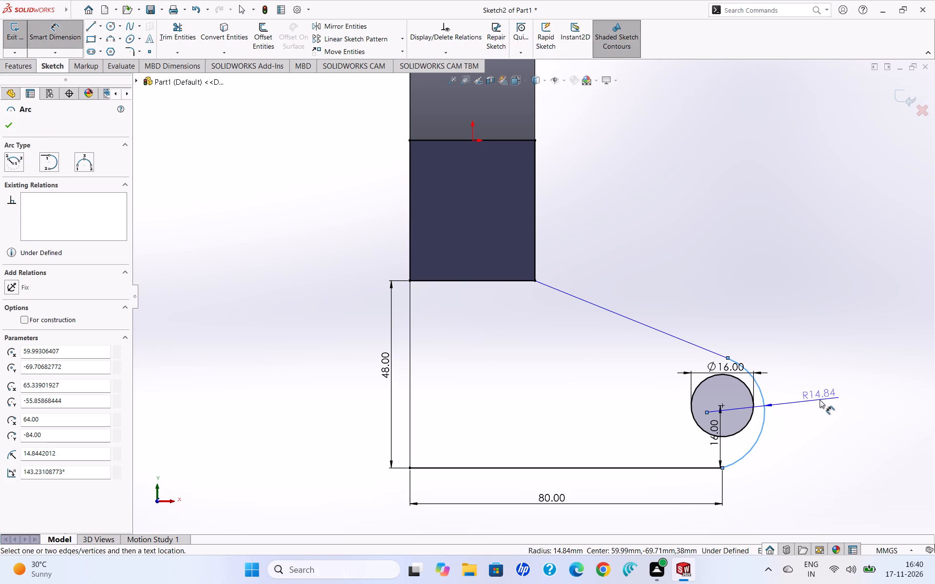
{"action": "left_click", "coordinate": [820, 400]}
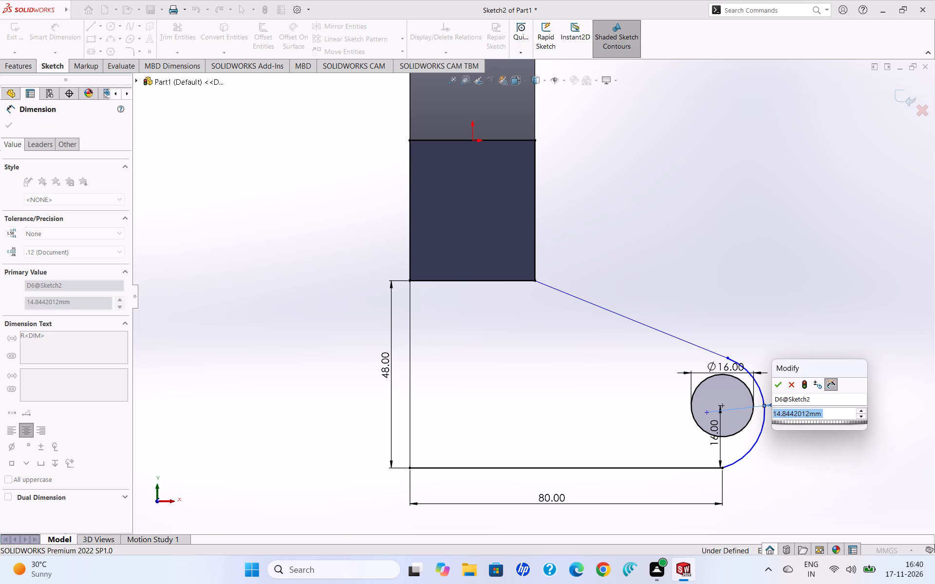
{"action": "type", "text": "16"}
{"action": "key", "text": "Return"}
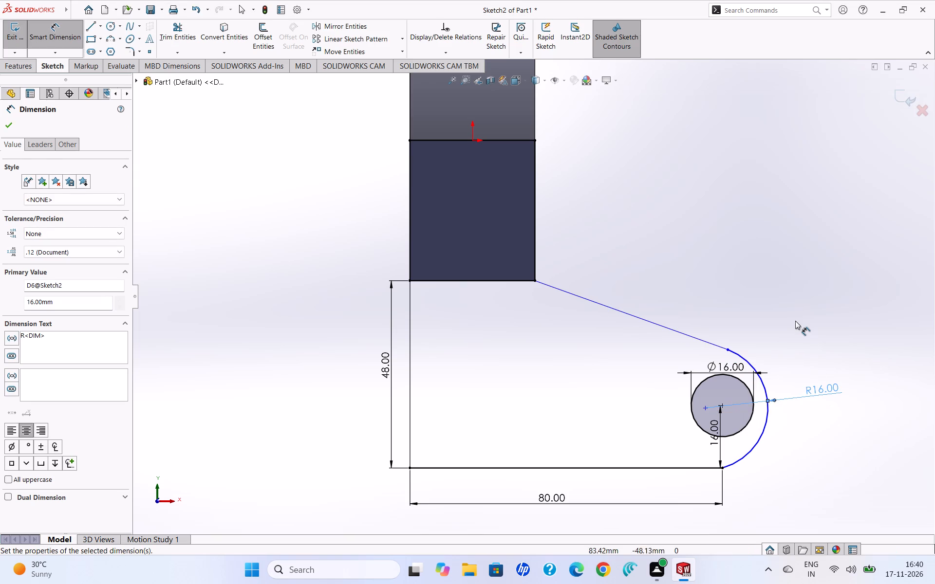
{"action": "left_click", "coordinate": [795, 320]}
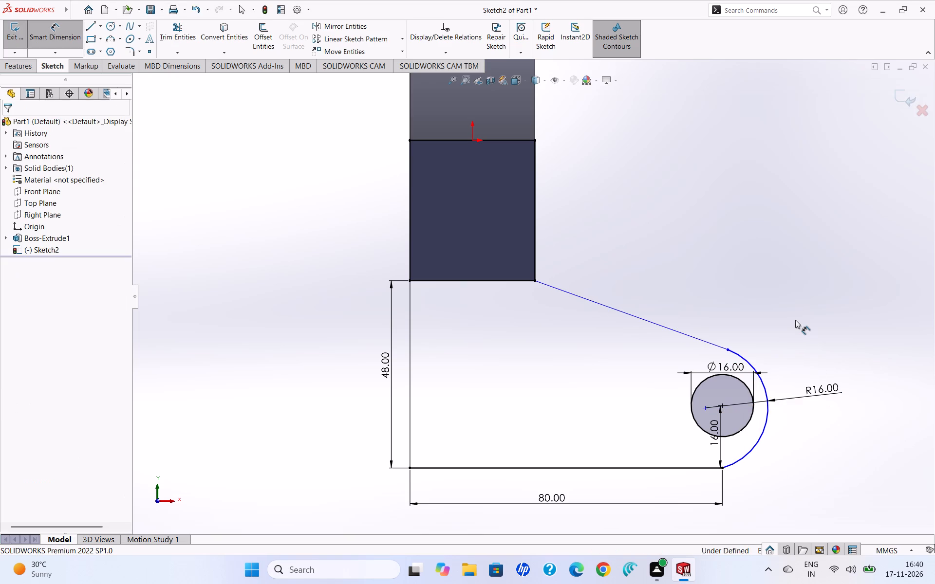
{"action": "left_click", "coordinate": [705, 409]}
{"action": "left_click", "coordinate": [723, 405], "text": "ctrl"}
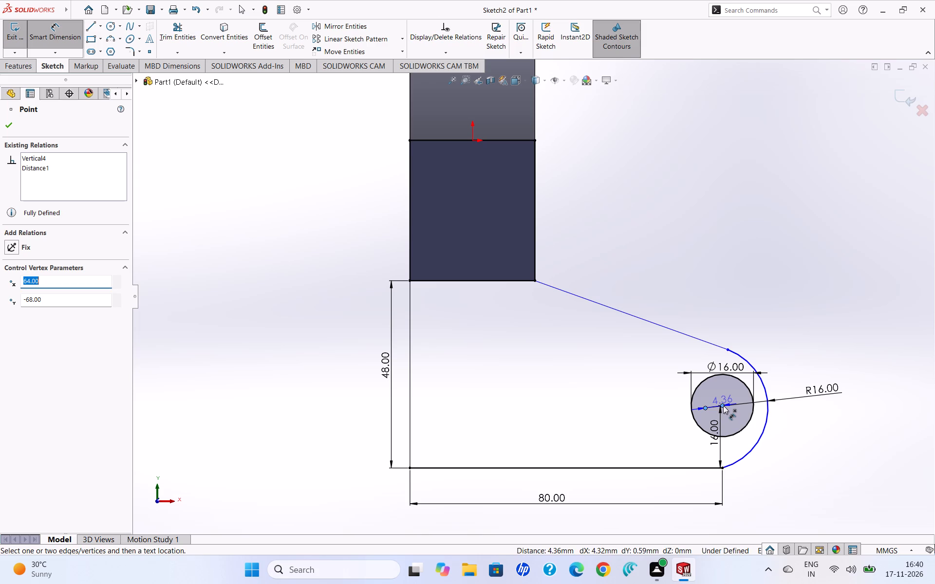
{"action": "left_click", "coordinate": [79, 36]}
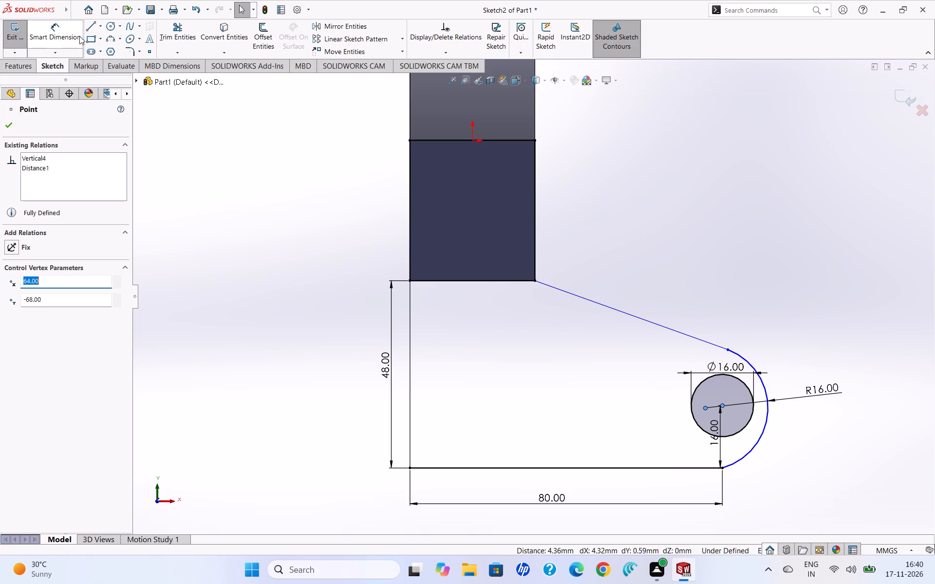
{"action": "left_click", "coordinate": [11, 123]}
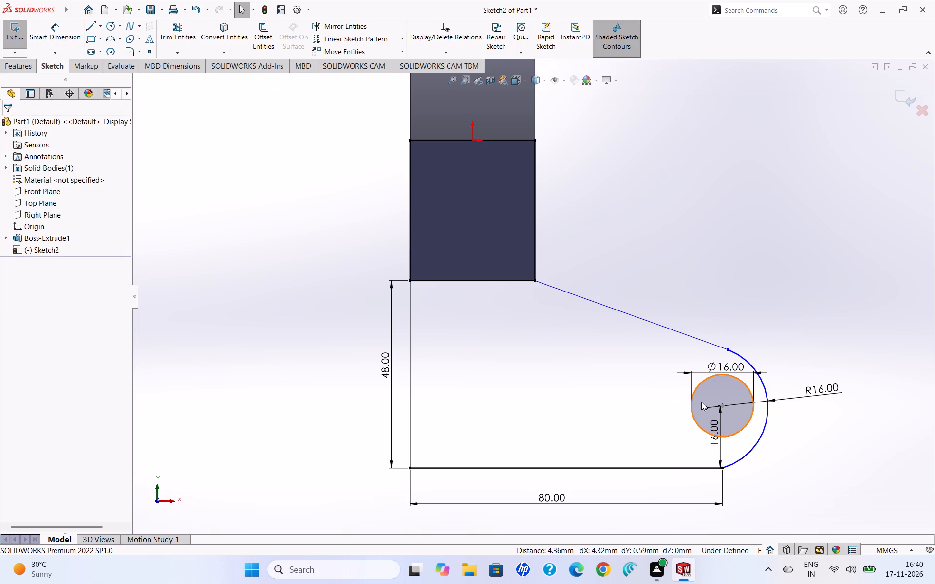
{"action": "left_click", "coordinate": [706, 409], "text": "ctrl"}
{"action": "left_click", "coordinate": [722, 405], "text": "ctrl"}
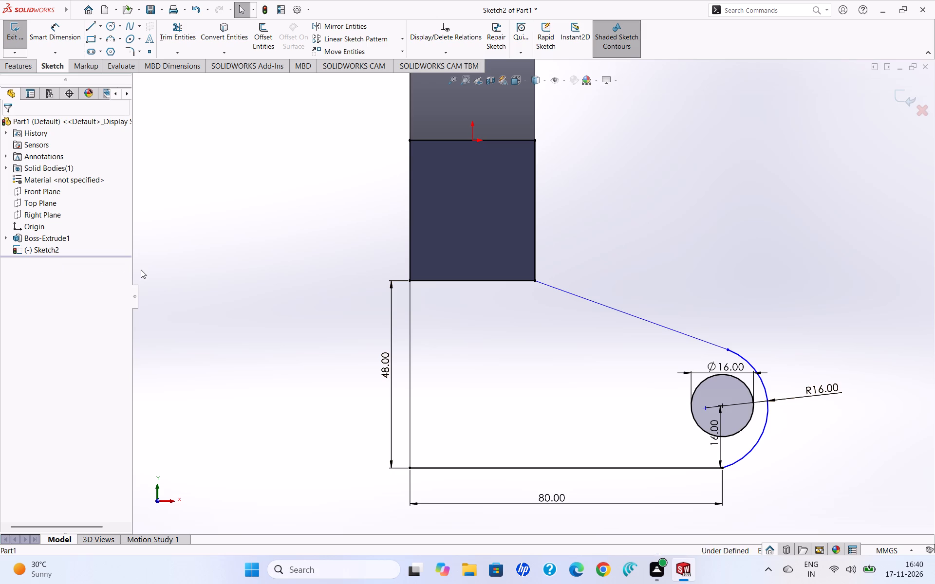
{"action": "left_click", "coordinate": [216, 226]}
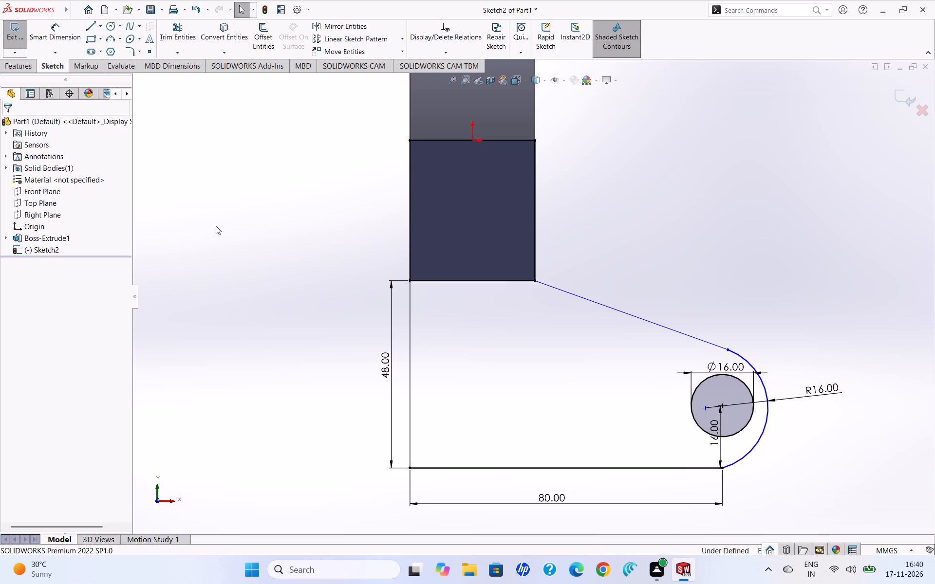
Add a Coincident relation between the outer arc's centre and the 16 mm circle's centre.
{"action": "left_click", "coordinate": [704, 408]}
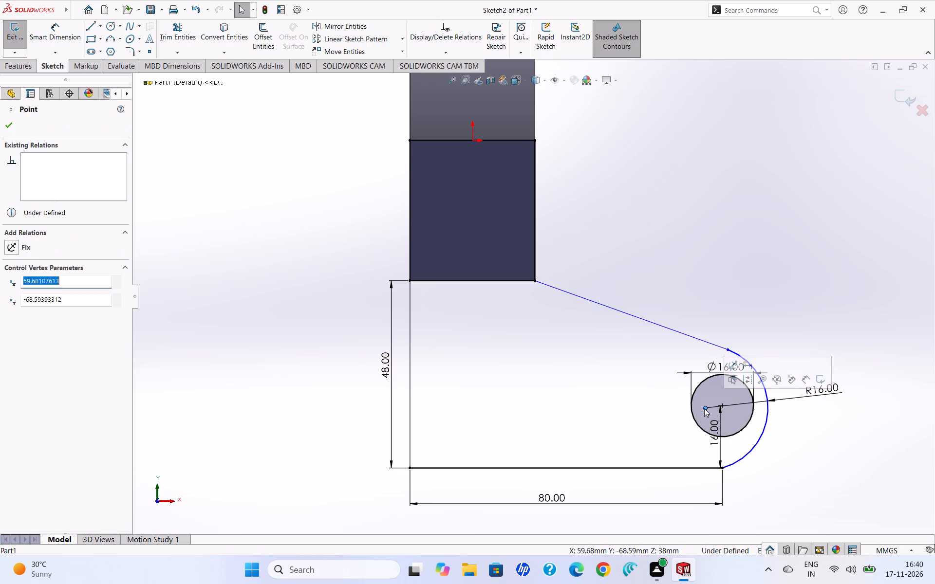
{"action": "left_click", "coordinate": [724, 405], "text": "ctrl"}
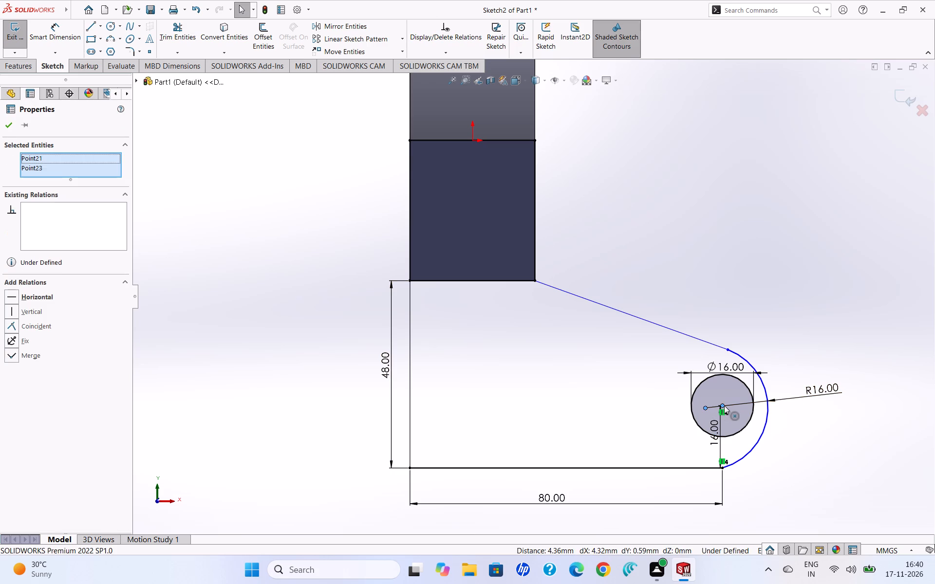
{"action": "left_click", "coordinate": [17, 326]}
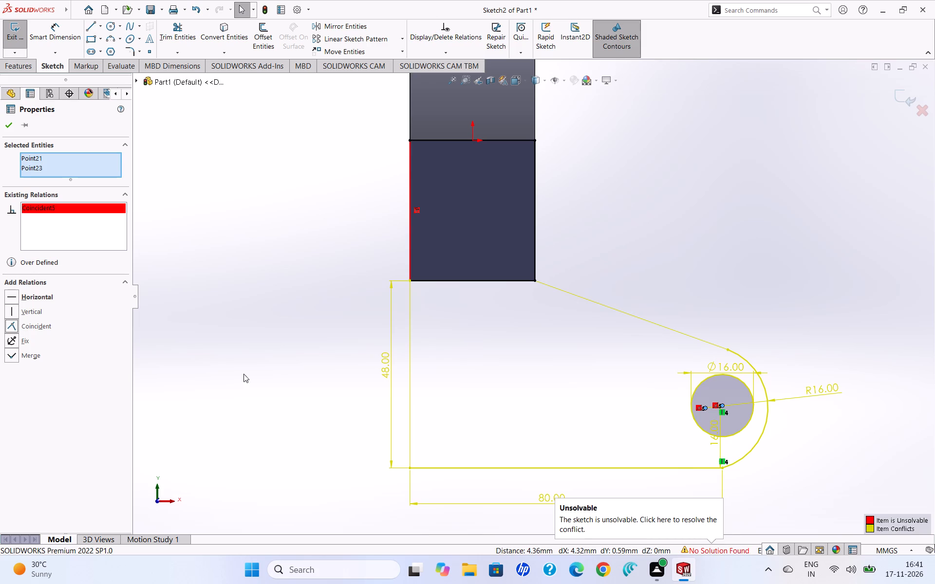
Delete the R16 radius dimension from the outer arc.
{"action": "right_click", "coordinate": [825, 390]}
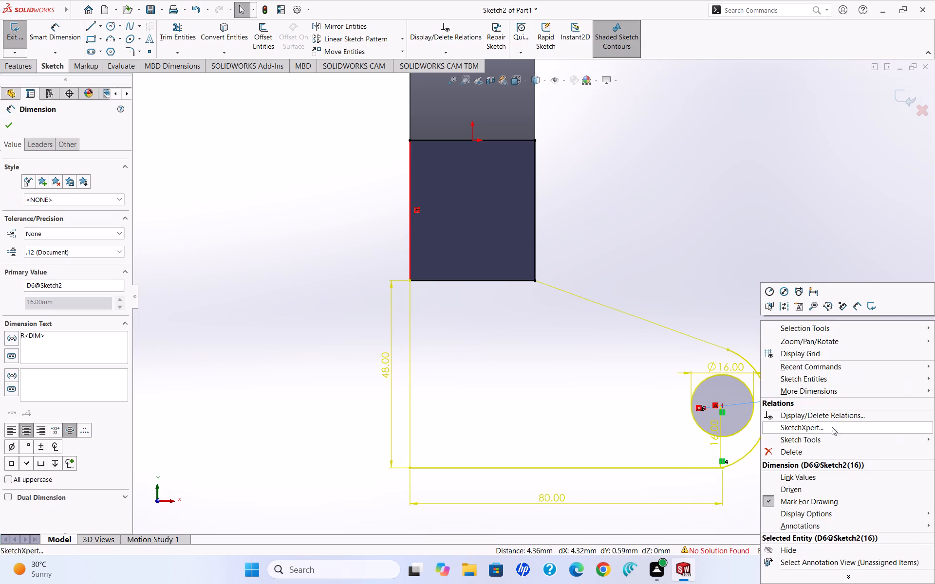
{"action": "left_click", "coordinate": [826, 453]}
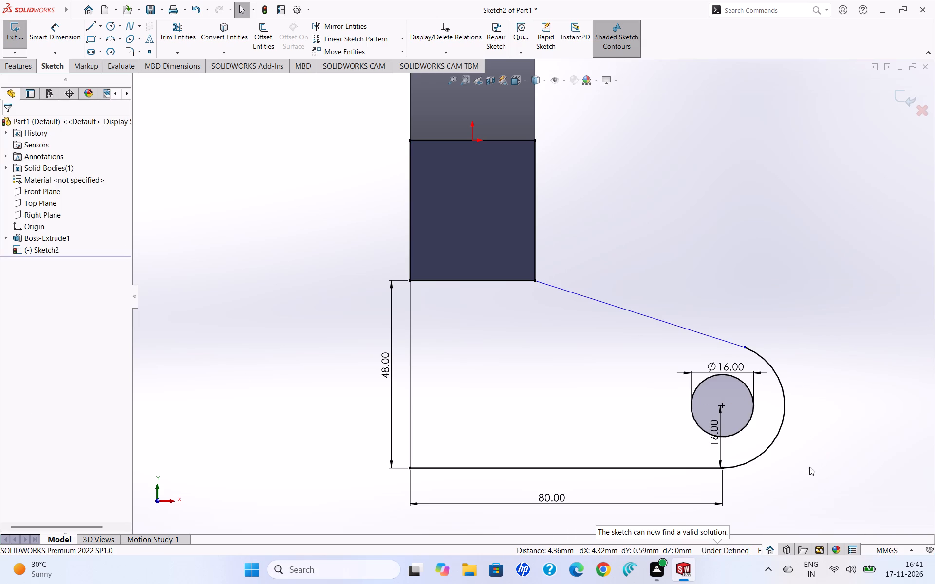
Add a Tangent relation between the sloped line and the outer arc.
{"action": "left_click", "coordinate": [678, 328], "text": "ctrl"}
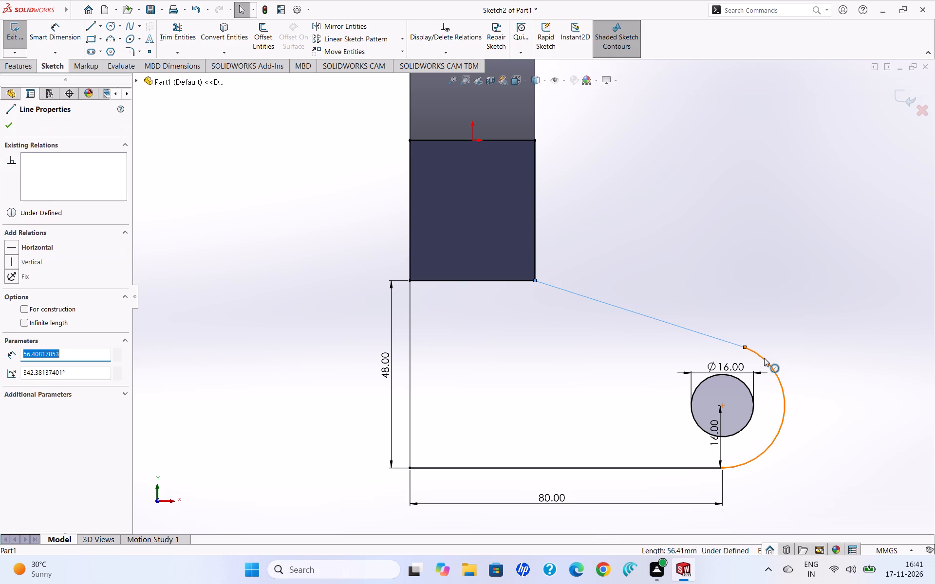
{"action": "left_click", "coordinate": [764, 358], "text": "ctrl"}
{"action": "left_click", "coordinate": [43, 297]}
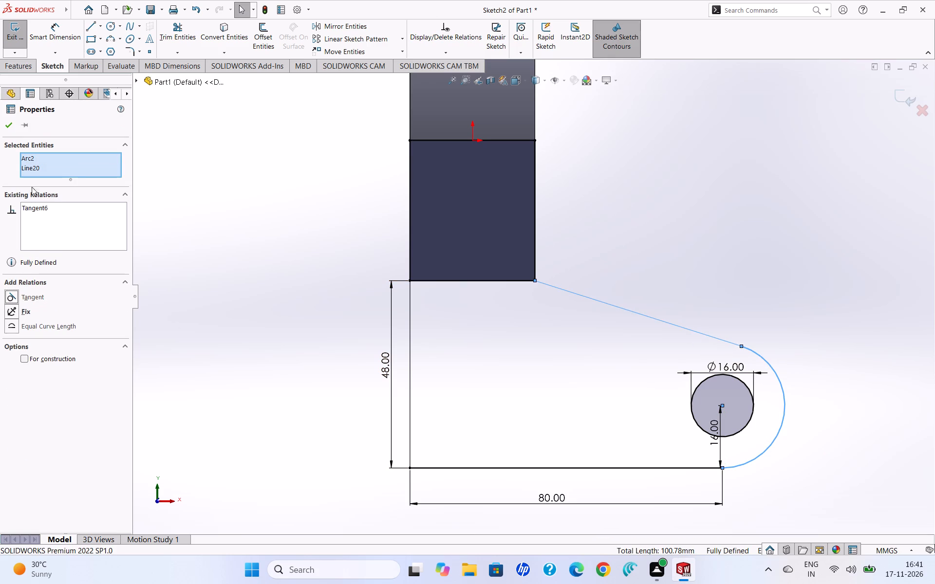
Reposition the 16 mm height dimension of the circle's centre outside the arm's rounded end.
{"action": "left_click", "coordinate": [6, 128]}
{"action": "left_click", "coordinate": [193, 274]}
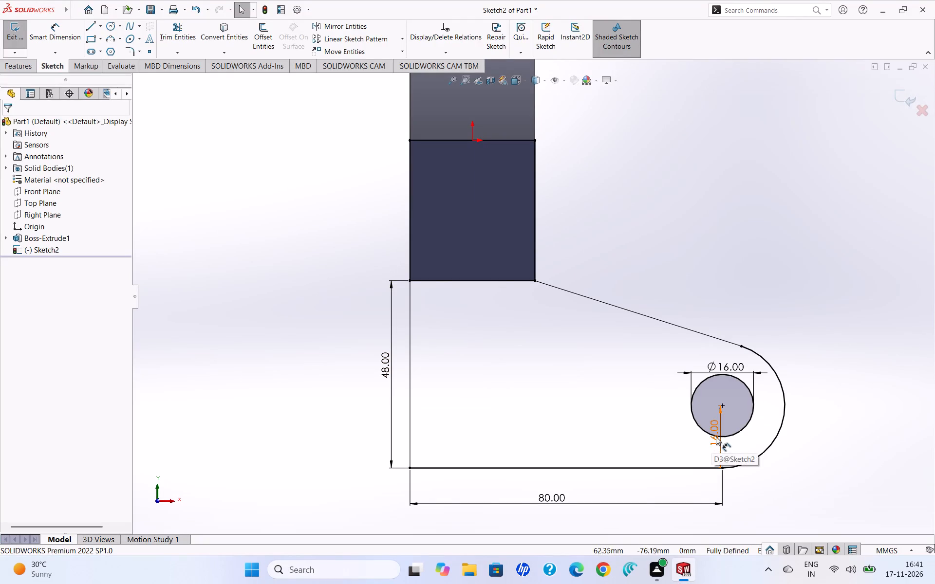
{"action": "left_click_drag", "start_coordinate": [716, 435], "coordinate": [627, 447]}
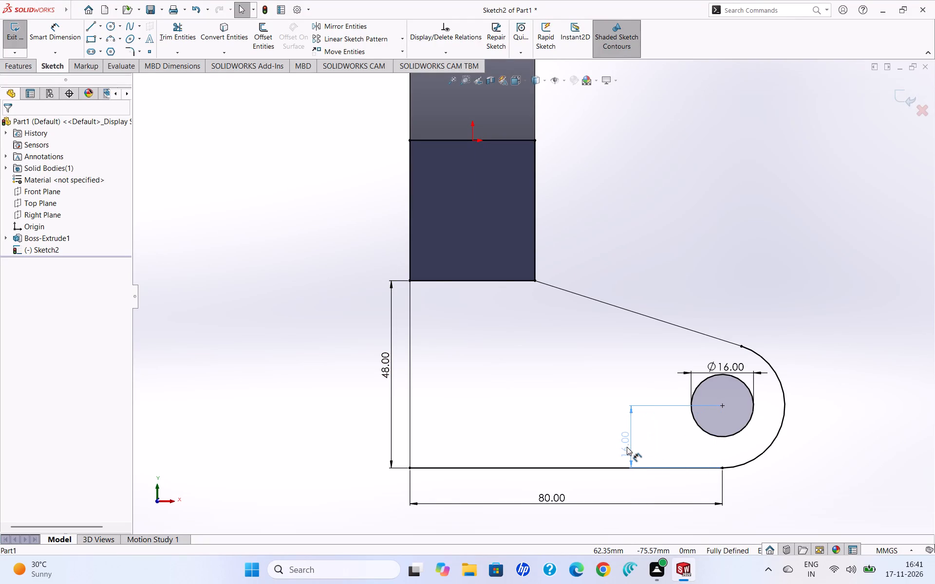
{"action": "left_click_drag", "start_coordinate": [627, 447], "coordinate": [805, 462]}
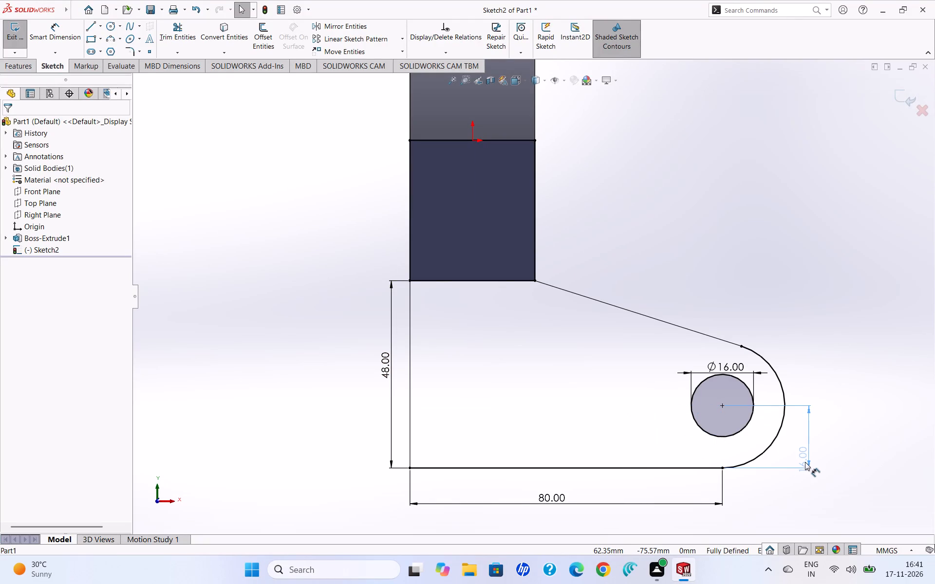
{"action": "left_click_drag", "start_coordinate": [805, 462], "coordinate": [804, 441]}
{"action": "left_click", "coordinate": [850, 437]}
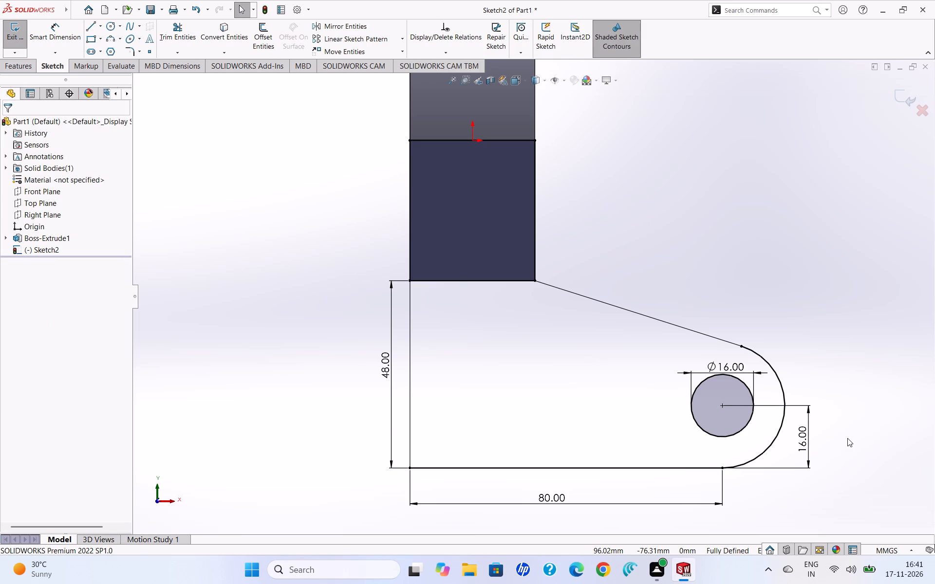
Exit the sketch and extrude the arm region around the 16 mm circle, Blind 18 mm with reversed direction, merging the result.
{"action": "left_click", "coordinate": [22, 39]}
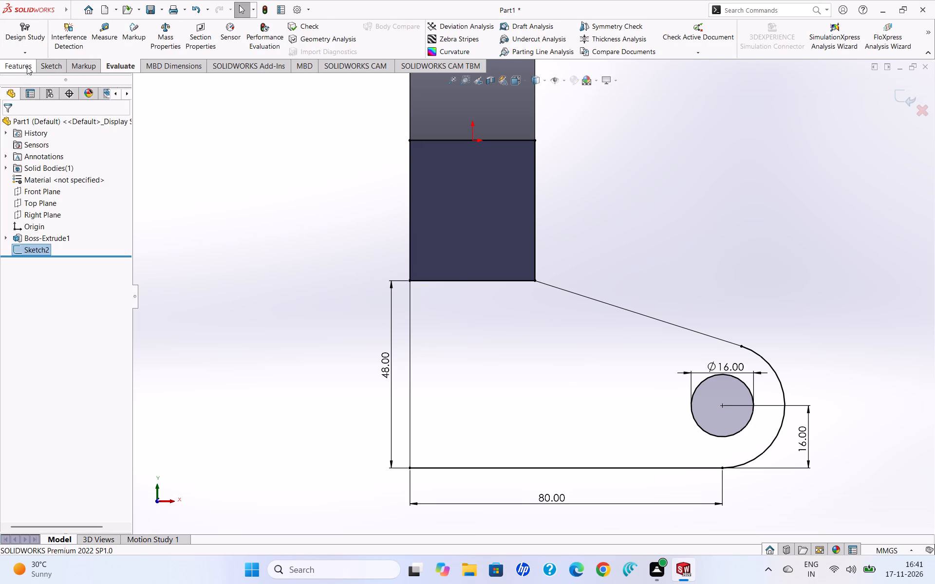
{"action": "left_click", "coordinate": [27, 66]}
{"action": "left_click", "coordinate": [20, 39]}
{"action": "middle_click_drag", "start_coordinate": [245, 242], "coordinate": [206, 255]}
{"action": "scroll", "coordinate": [245, 242], "scroll_direction": "down", "scroll_amount": 1}
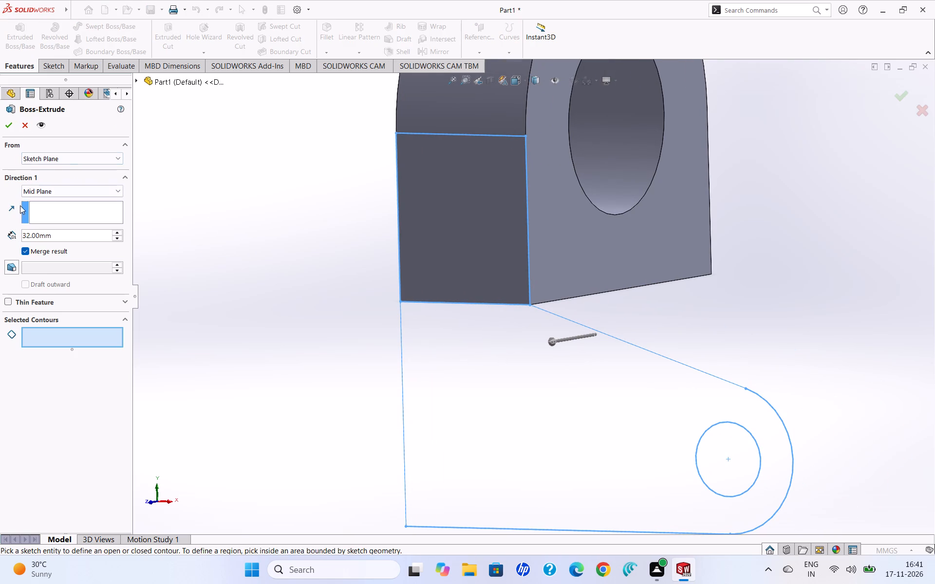
{"action": "left_click", "coordinate": [71, 193]}
{"action": "left_click", "coordinate": [72, 198]}
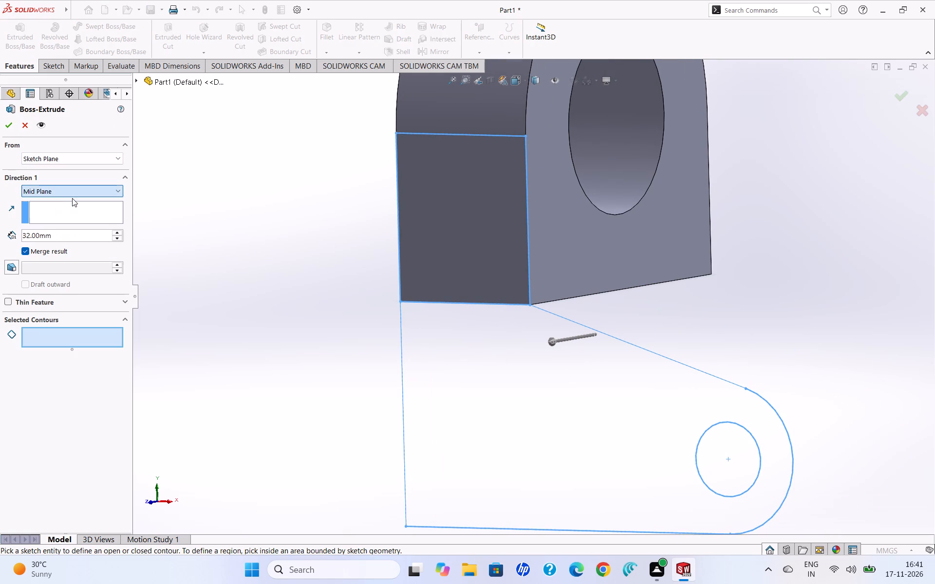
{"action": "left_click", "coordinate": [12, 192]}
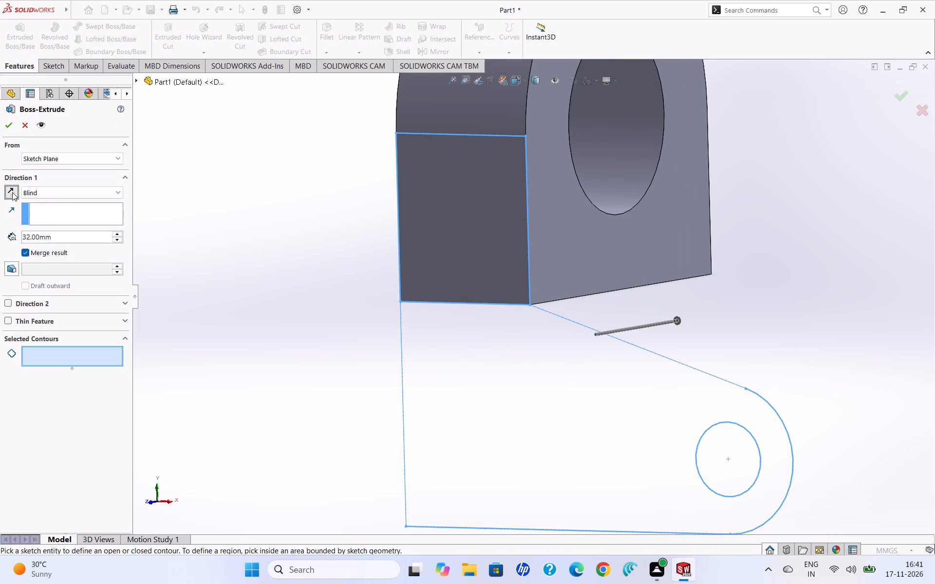
{"action": "double_click", "coordinate": [76, 240]}
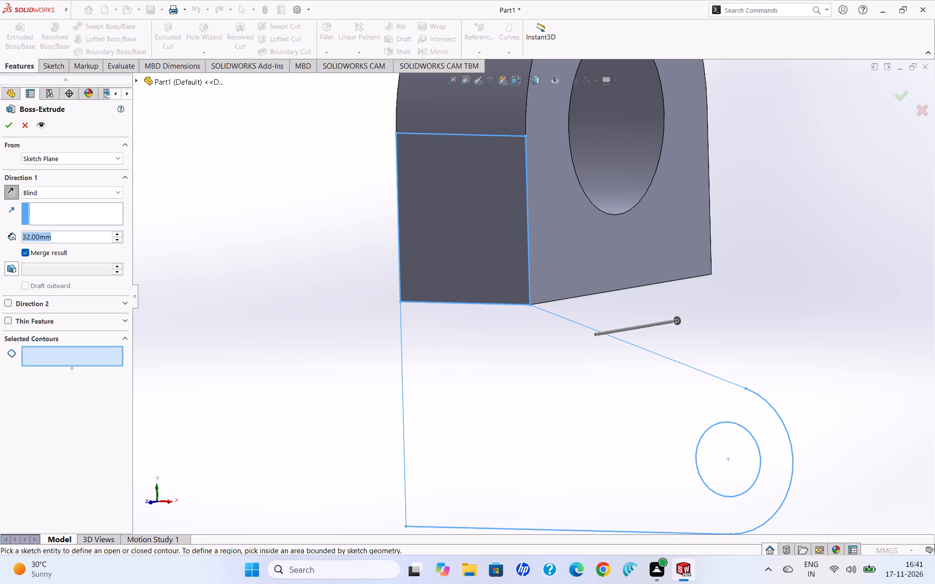
{"action": "type", "text": "18"}
{"action": "key", "text": "Return"}
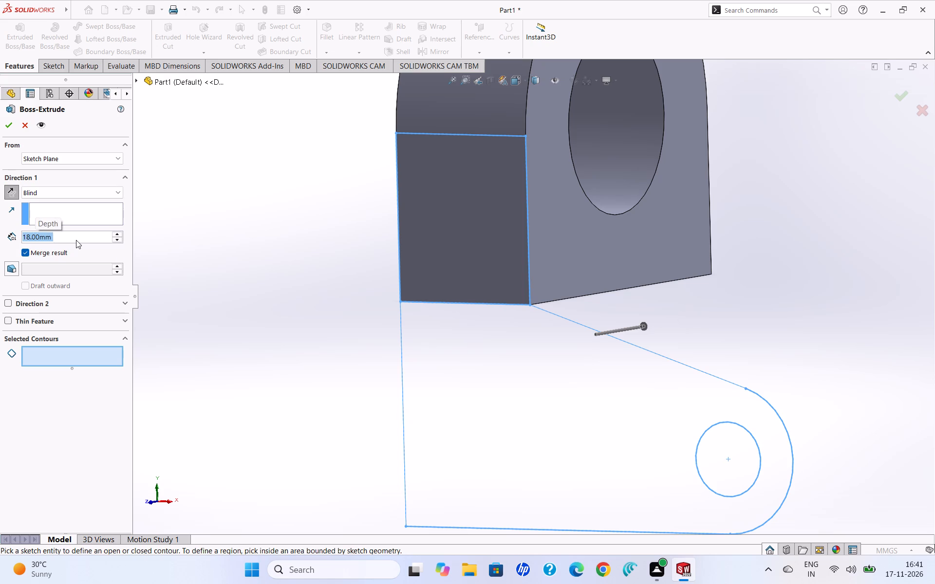
{"action": "left_click", "coordinate": [197, 249]}
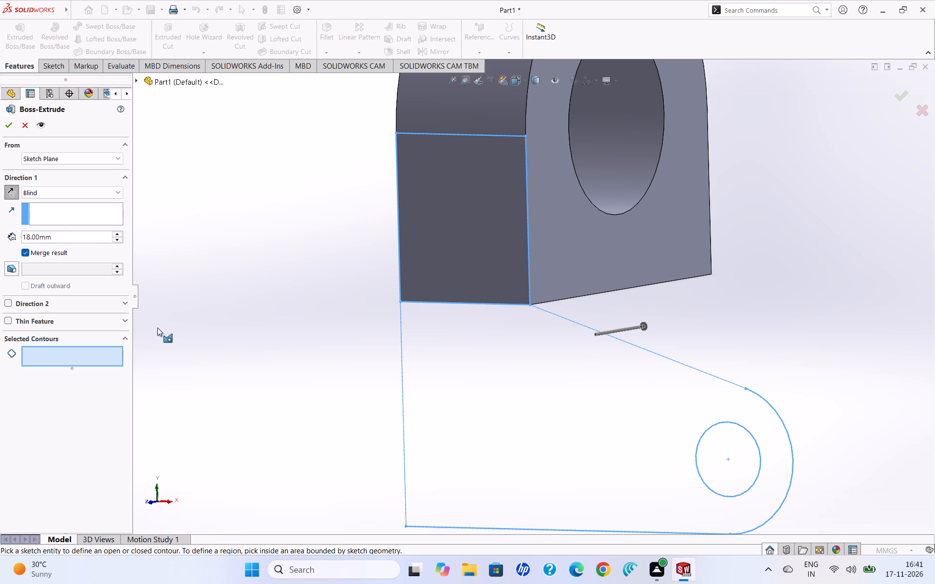
{"action": "left_click", "coordinate": [97, 356]}
{"action": "left_click", "coordinate": [519, 352]}
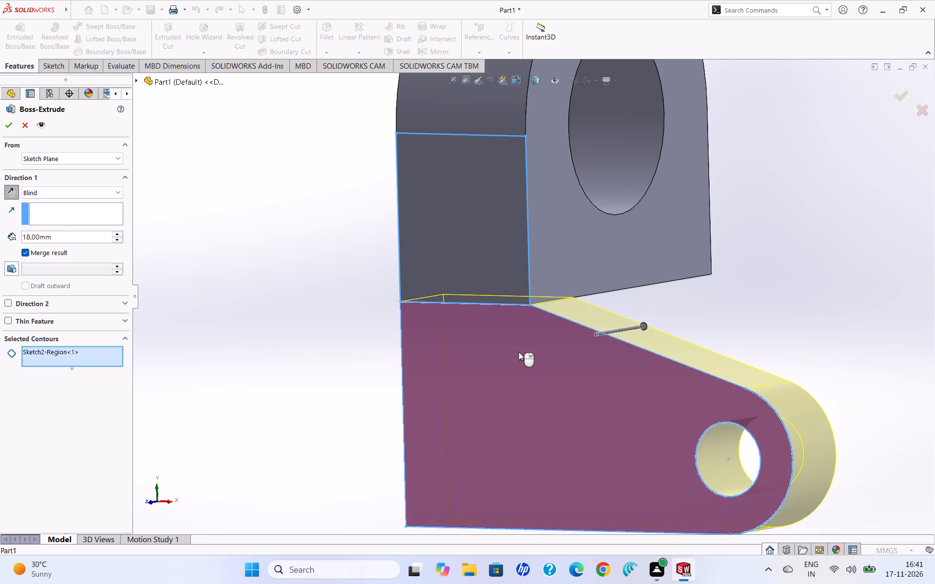
{"action": "left_click", "coordinate": [303, 356]}
{"action": "middle_click_drag", "start_coordinate": [280, 356], "coordinate": [238, 370]}
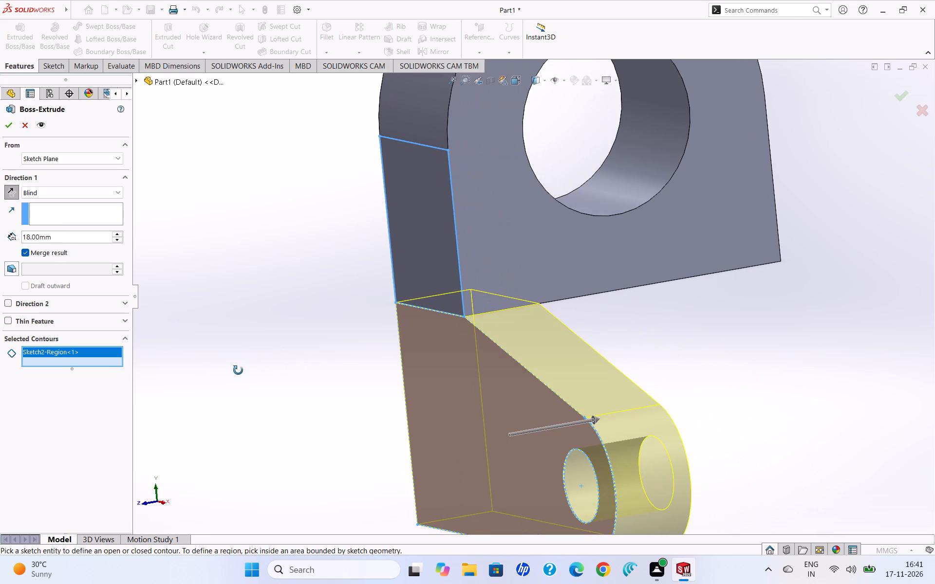
{"action": "middle_click_drag", "start_coordinate": [238, 370], "coordinate": [189, 371]}
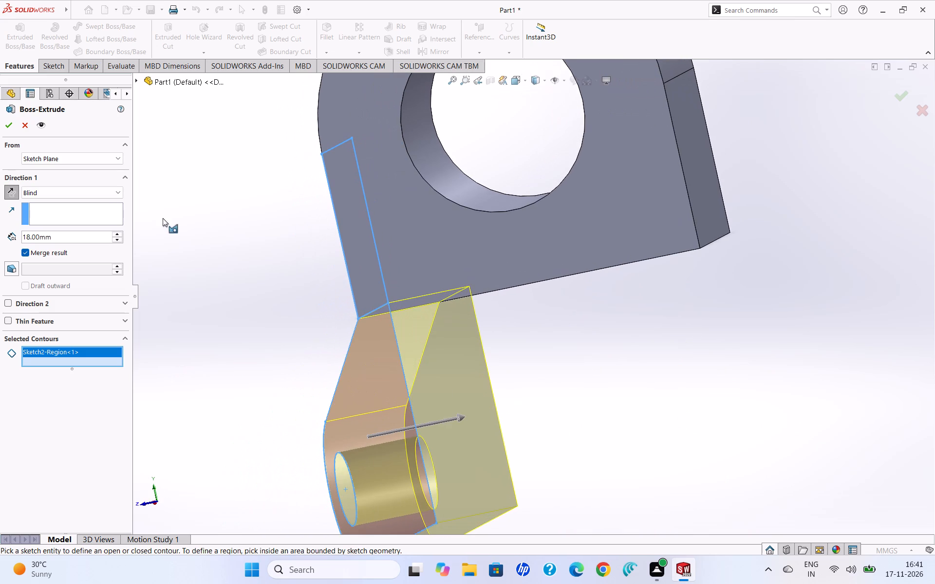
{"action": "left_click", "coordinate": [4, 130]}
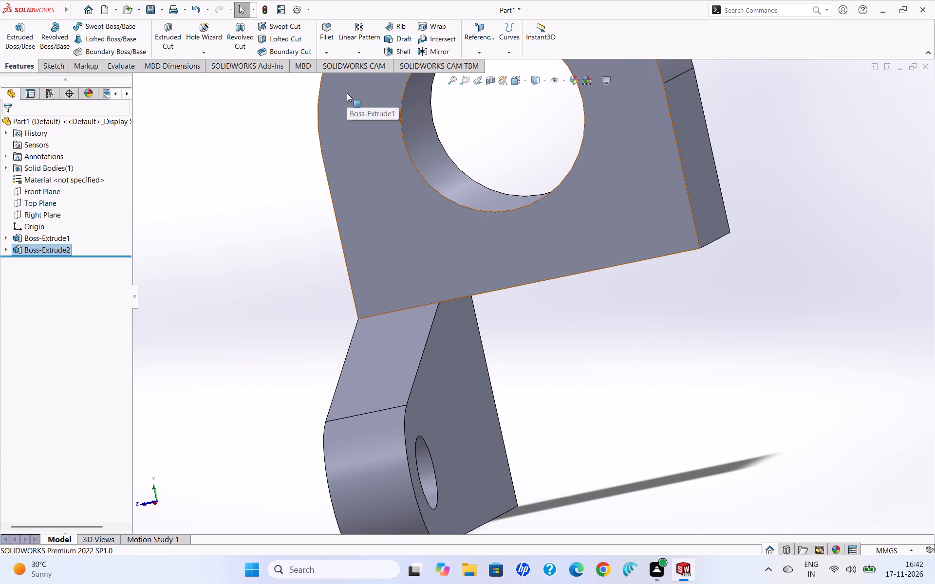
Mirror the extruded arm about the Front Plane to make the second arm.
{"action": "left_click", "coordinate": [432, 48]}
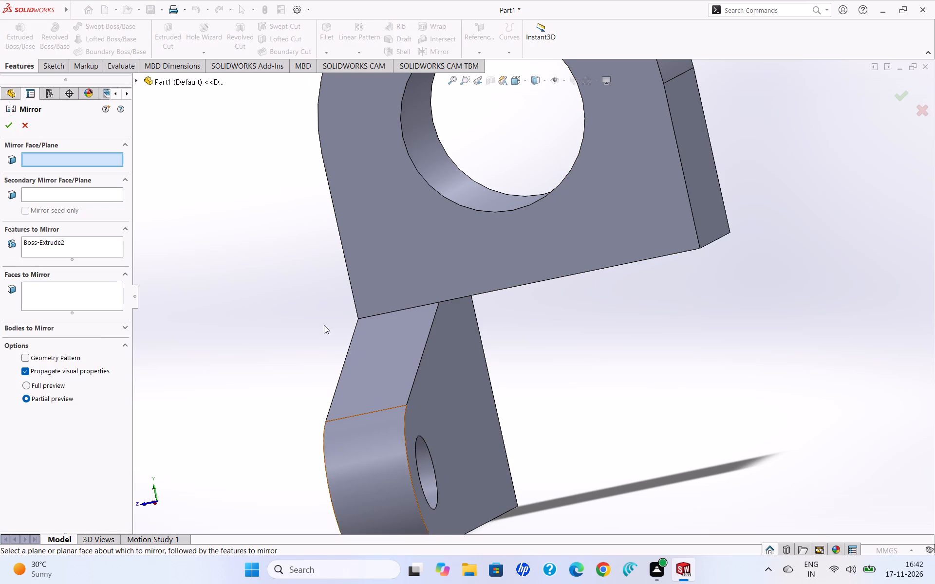
{"action": "left_click_drag", "start_coordinate": [535, 340], "coordinate": [327, 368]}
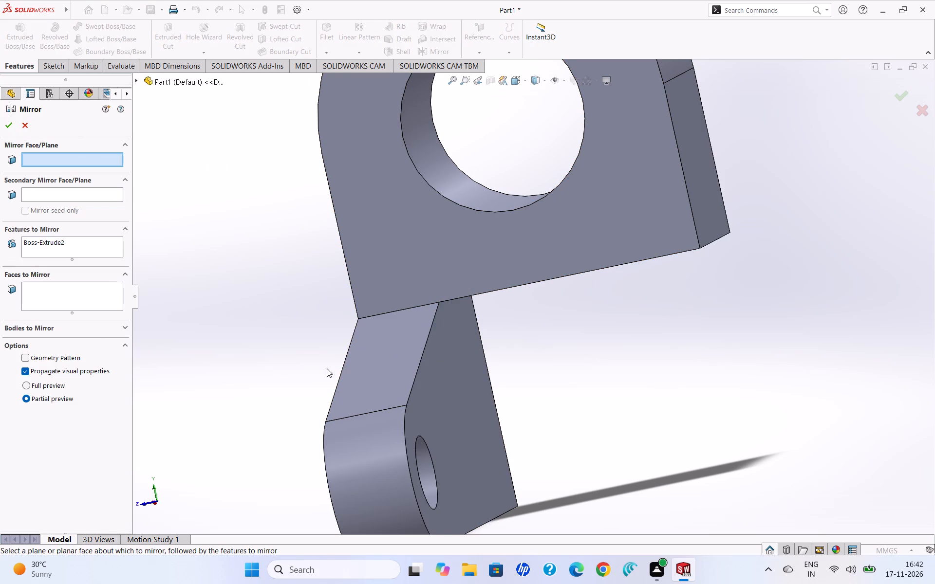
{"action": "left_click_drag", "start_coordinate": [327, 368], "coordinate": [323, 392]}
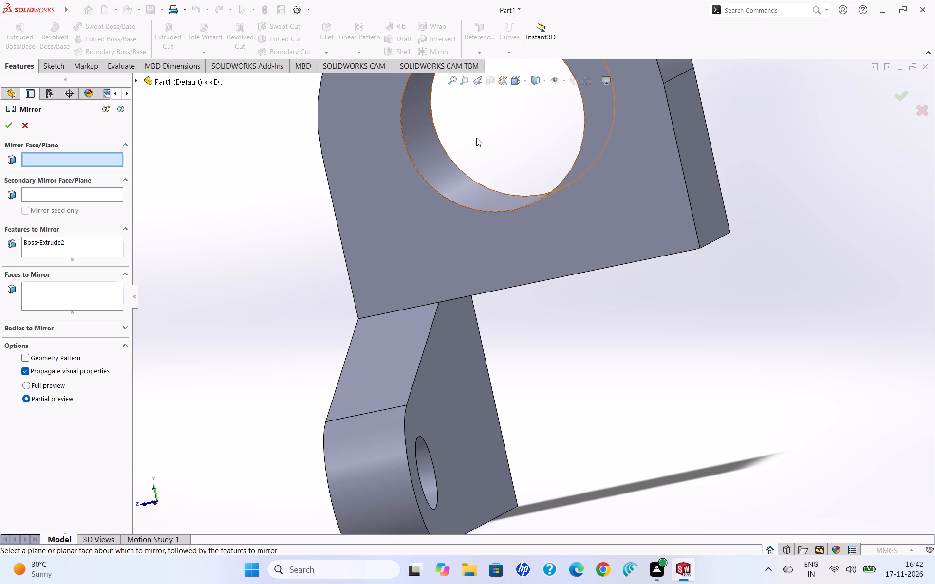
{"action": "left_click", "coordinate": [136, 79]}
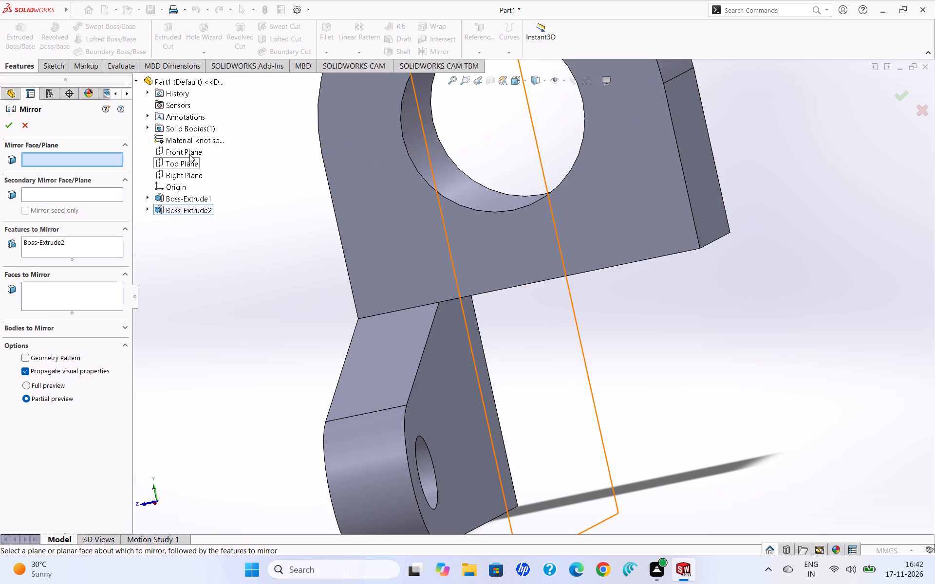
{"action": "left_click", "coordinate": [189, 154]}
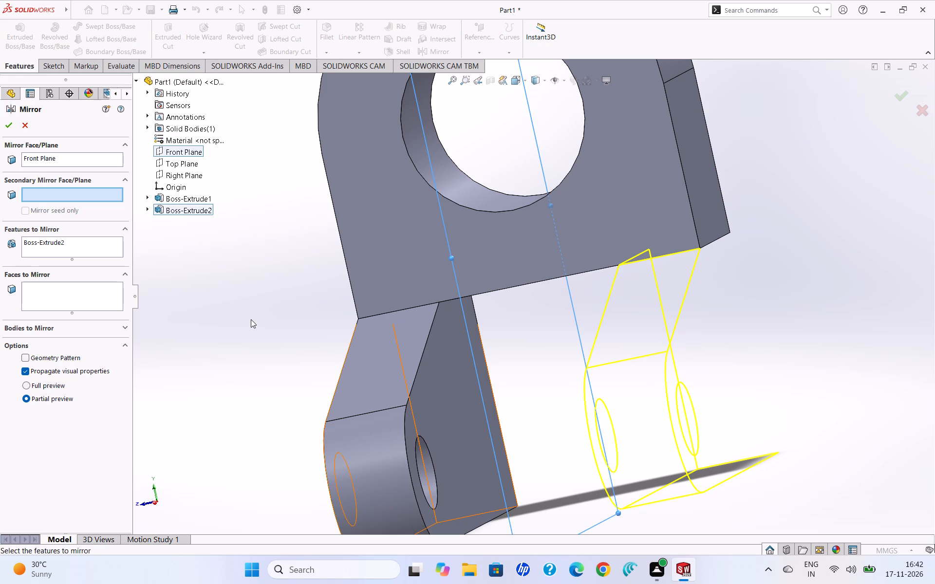
{"action": "middle_click_drag", "start_coordinate": [245, 248], "coordinate": [248, 247]}
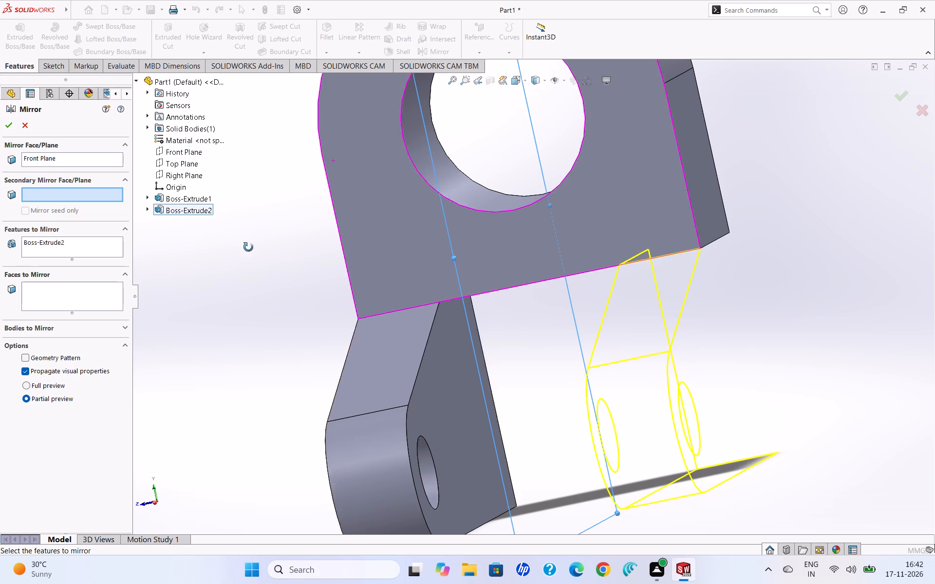
{"action": "middle_click_drag", "start_coordinate": [248, 247], "coordinate": [245, 243]}
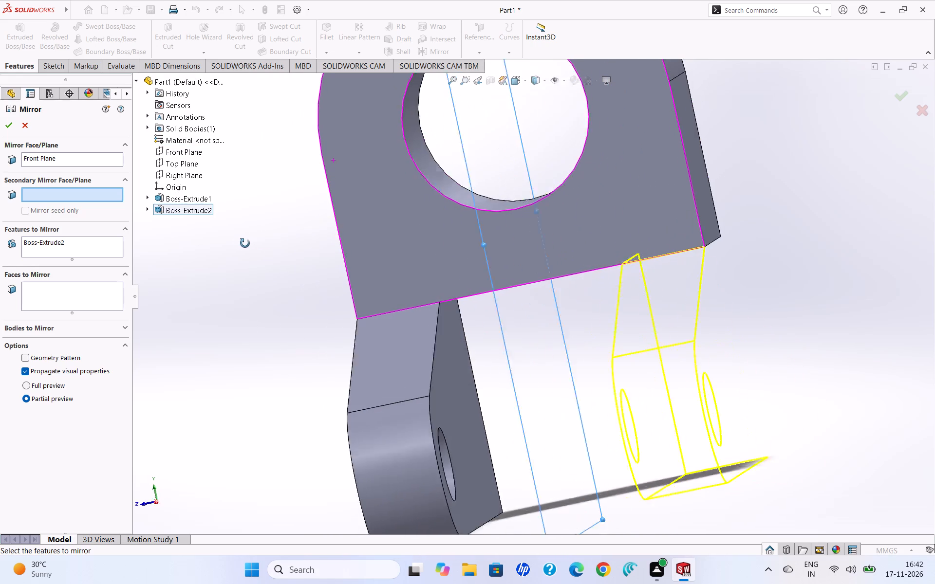
{"action": "middle_click_drag", "start_coordinate": [245, 243], "coordinate": [228, 243]}
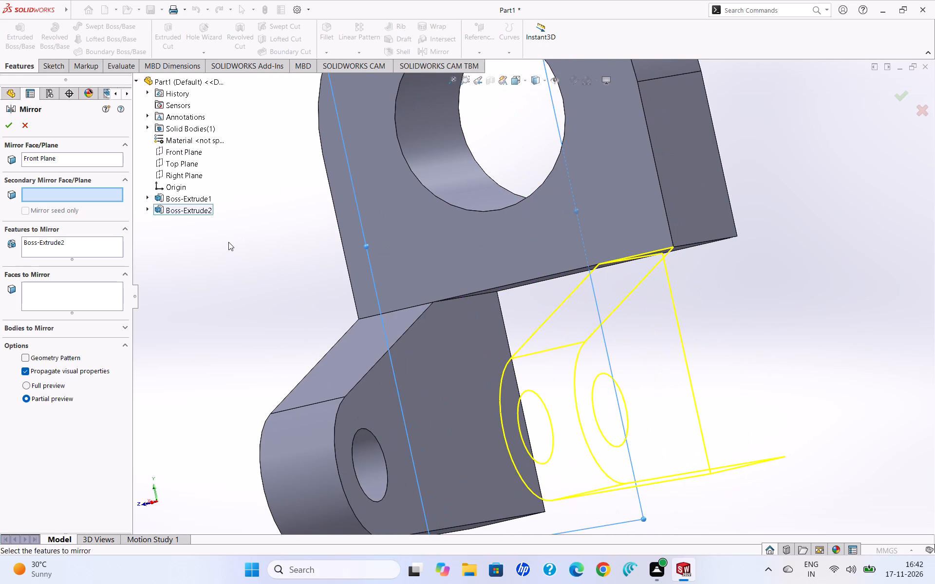
{"action": "left_click", "coordinate": [10, 128]}
Widen the feature tree area until the full part name fits.
{"action": "middle_click_drag", "start_coordinate": [216, 222], "coordinate": [322, 223]}
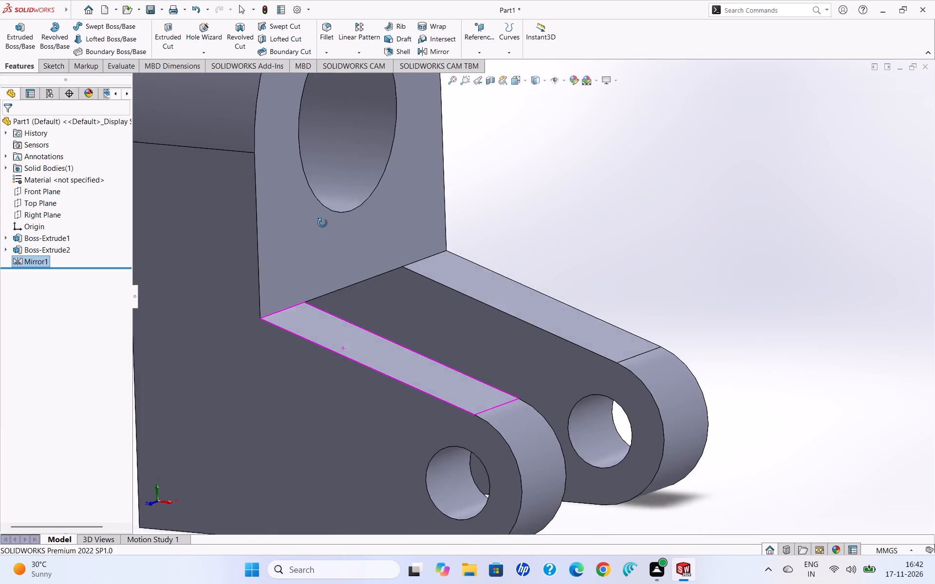
{"action": "middle_click_drag", "start_coordinate": [322, 223], "coordinate": [280, 251]}
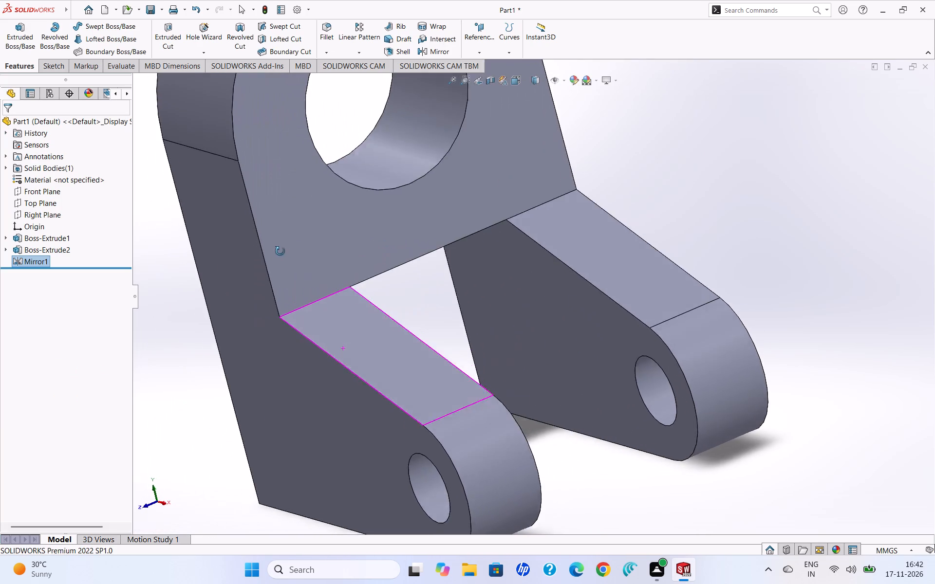
{"action": "middle_click_drag", "start_coordinate": [280, 251], "coordinate": [263, 252]}
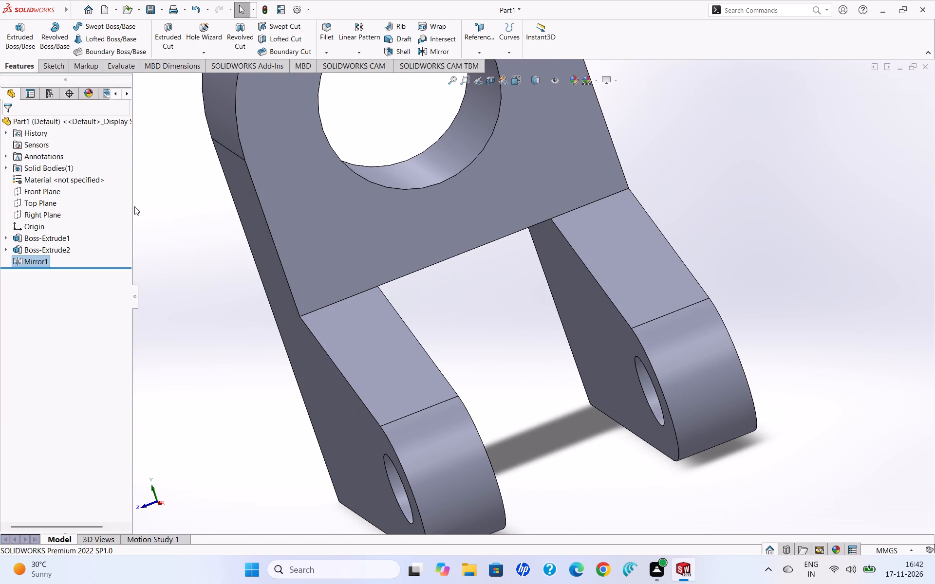
{"action": "left_click_drag", "start_coordinate": [132, 206], "coordinate": [149, 206]}
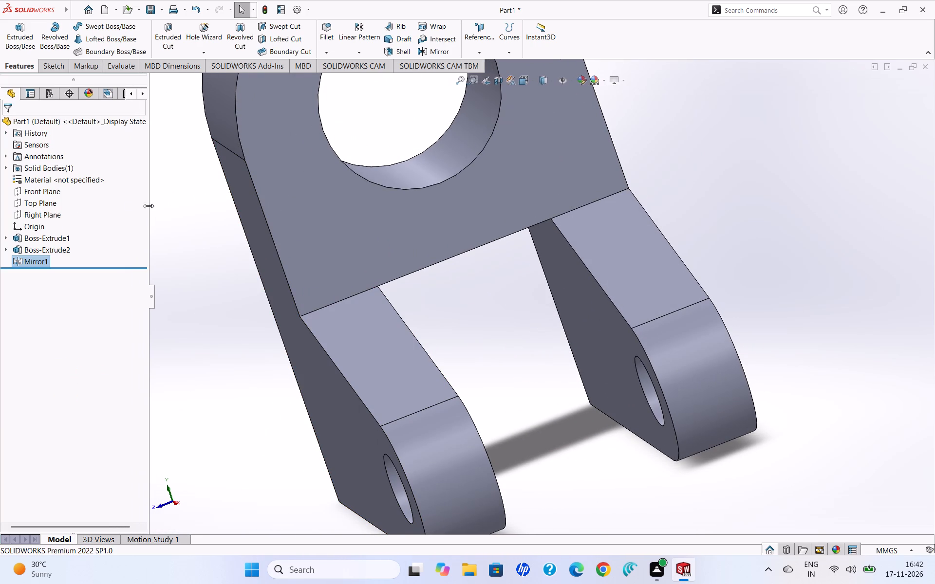
{"action": "left_click_drag", "start_coordinate": [149, 206], "coordinate": [171, 210]}
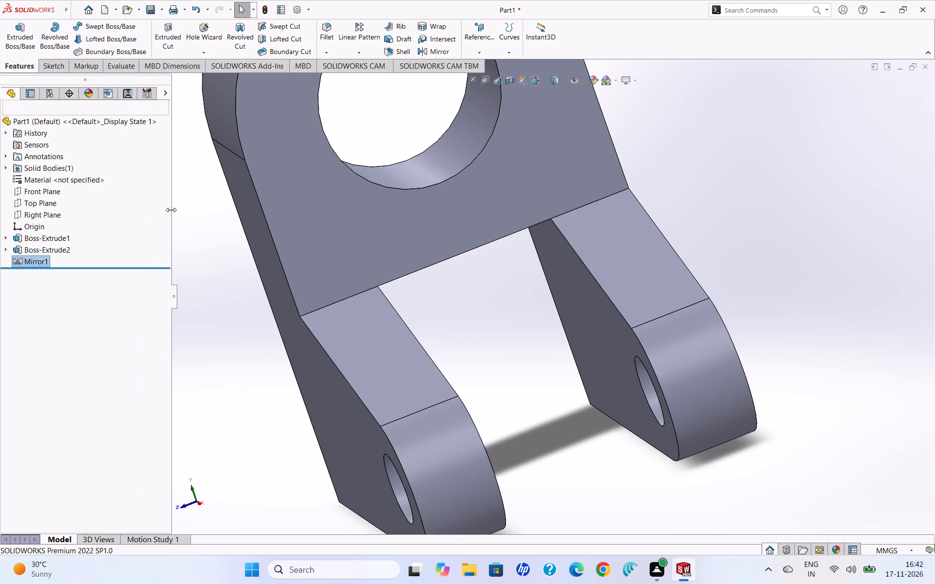
{"action": "left_click_drag", "start_coordinate": [171, 210], "coordinate": [168, 213]}
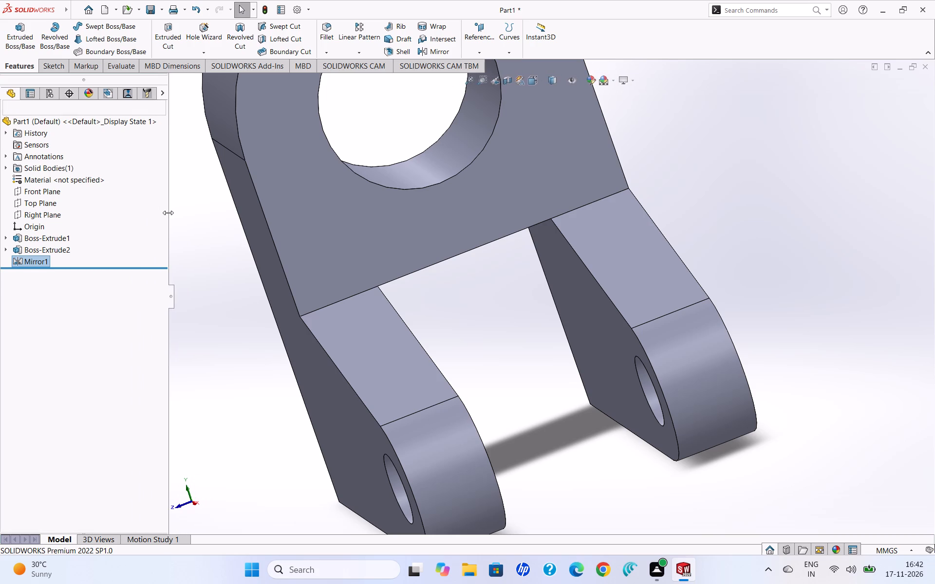
{"action": "left_click_drag", "start_coordinate": [168, 213], "coordinate": [162, 217]}
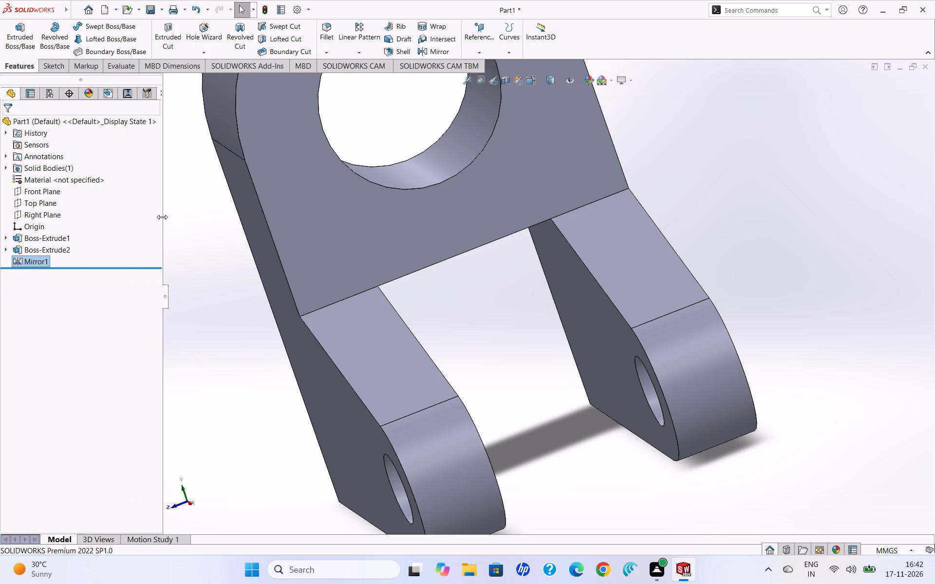
{"action": "left_click_drag", "start_coordinate": [162, 217], "coordinate": [163, 218]}
Examine the two mirrored arms and the holed block from several angles.
{"action": "scroll", "coordinate": [439, 312], "scroll_direction": "down", "scroll_amount": 1}
{"action": "scroll", "coordinate": [445, 320], "scroll_direction": "up", "scroll_amount": 3}
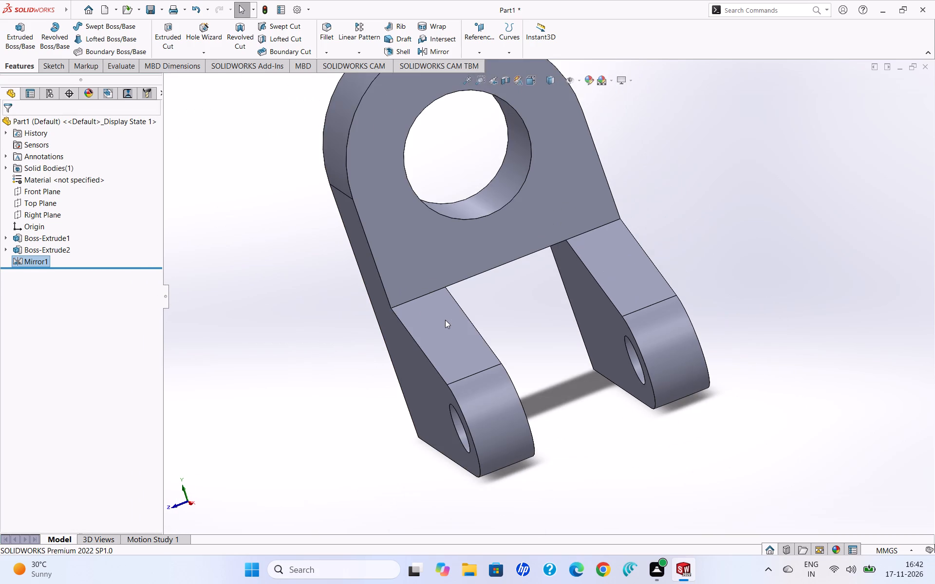
{"action": "scroll", "coordinate": [475, 319], "scroll_direction": "up", "scroll_amount": 1}
{"action": "middle_click_drag", "start_coordinate": [495, 338], "coordinate": [378, 357]}
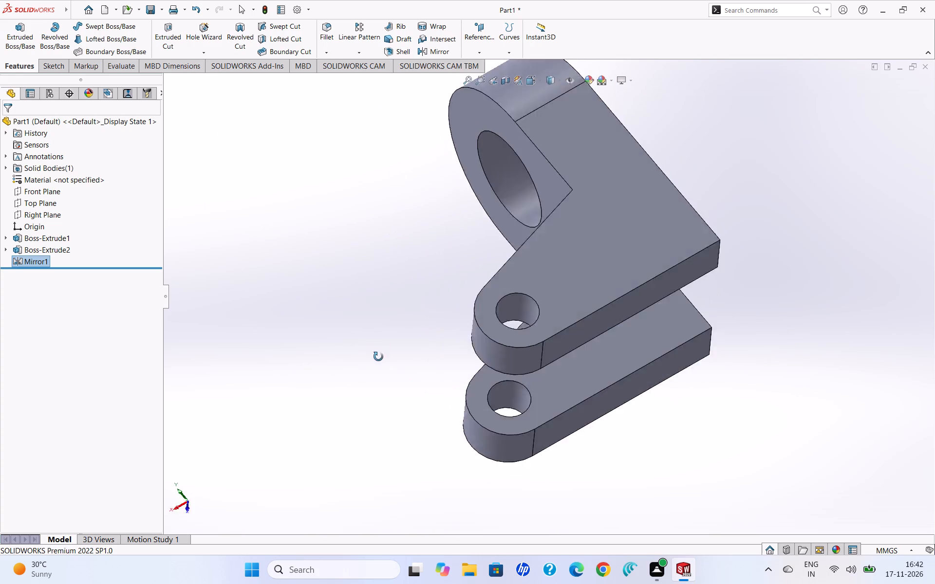
{"action": "middle_click_drag", "start_coordinate": [378, 357], "coordinate": [512, 228]}
{"action": "scroll", "coordinate": [379, 317], "scroll_direction": "down", "scroll_amount": 1}
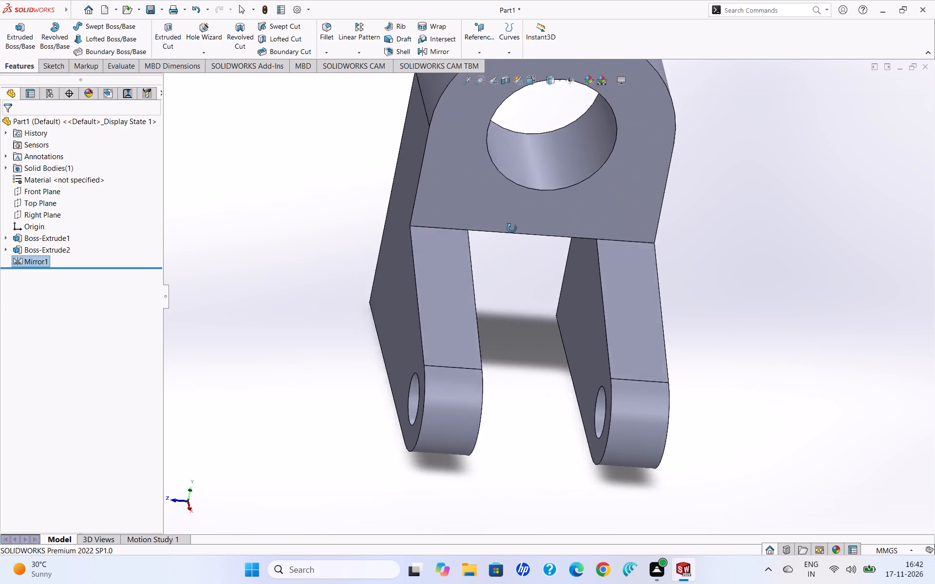
{"action": "middle_click_drag", "start_coordinate": [512, 228], "coordinate": [525, 227]}
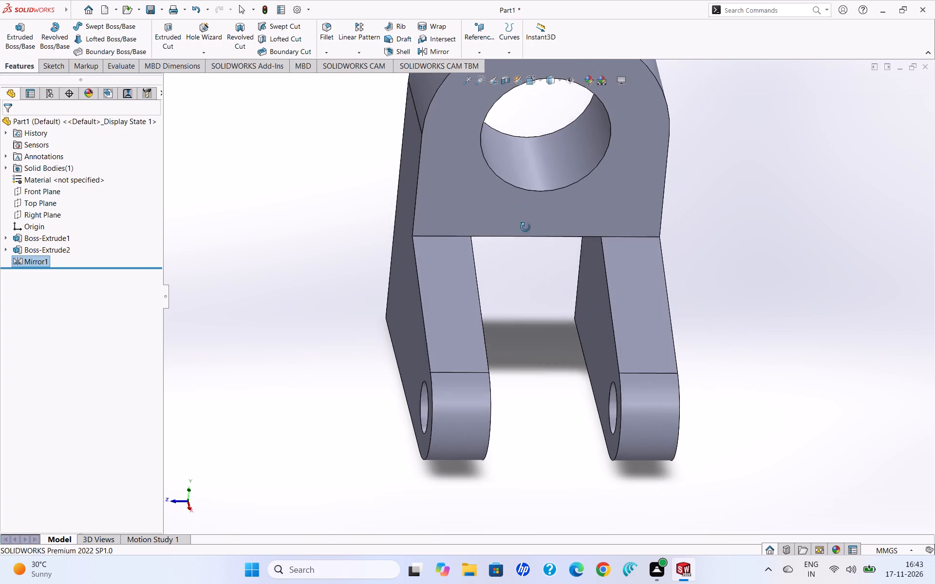
{"action": "middle_click_drag", "start_coordinate": [525, 227], "coordinate": [528, 229]}
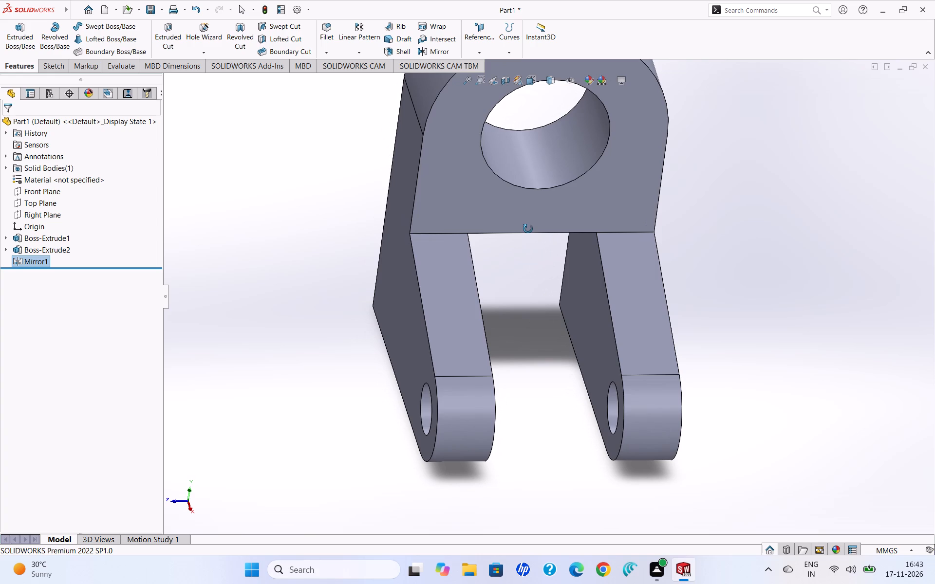
Start a sketch on the bracket's flat back face, the one spanning the holed block and both arms.
{"action": "middle_click_drag", "start_coordinate": [528, 229], "coordinate": [490, 189]}
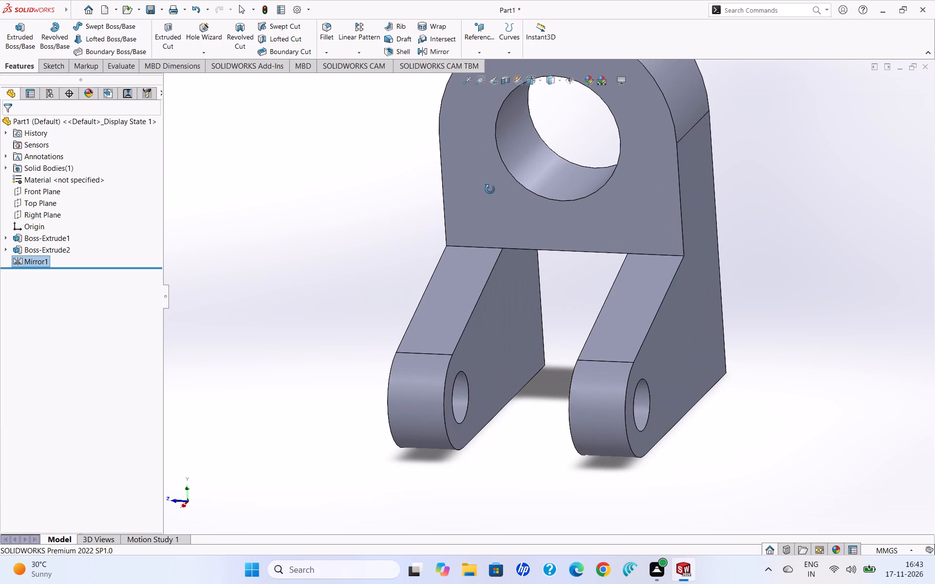
{"action": "middle_click_drag", "start_coordinate": [490, 189], "coordinate": [492, 170]}
{"action": "left_click", "coordinate": [701, 232]}
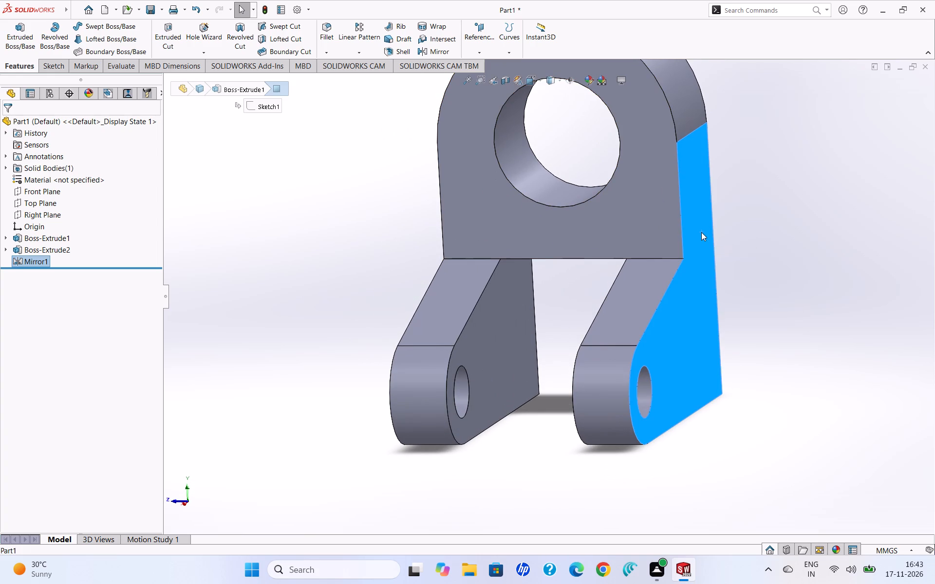
{"action": "left_click", "coordinate": [789, 315]}
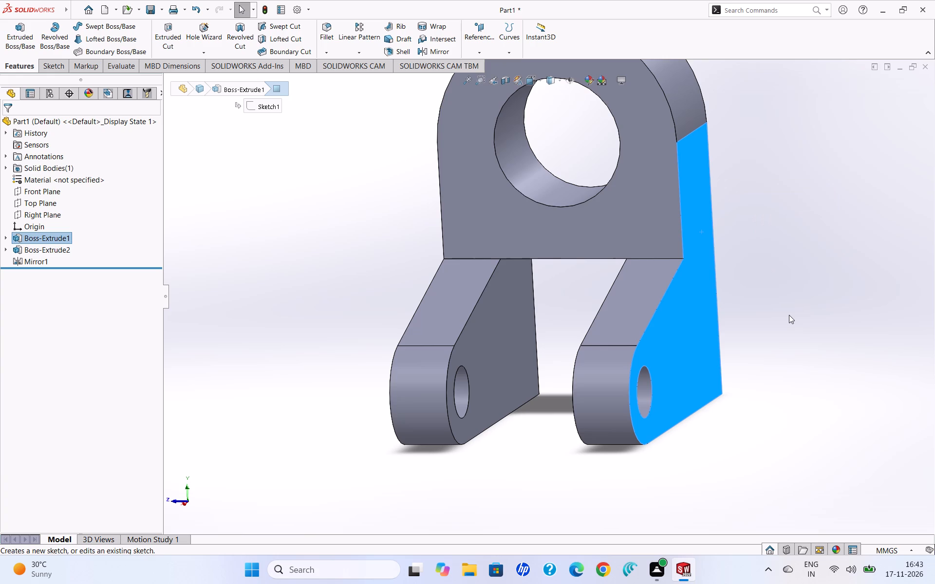
{"action": "middle_click_drag", "start_coordinate": [765, 284], "coordinate": [558, 326]}
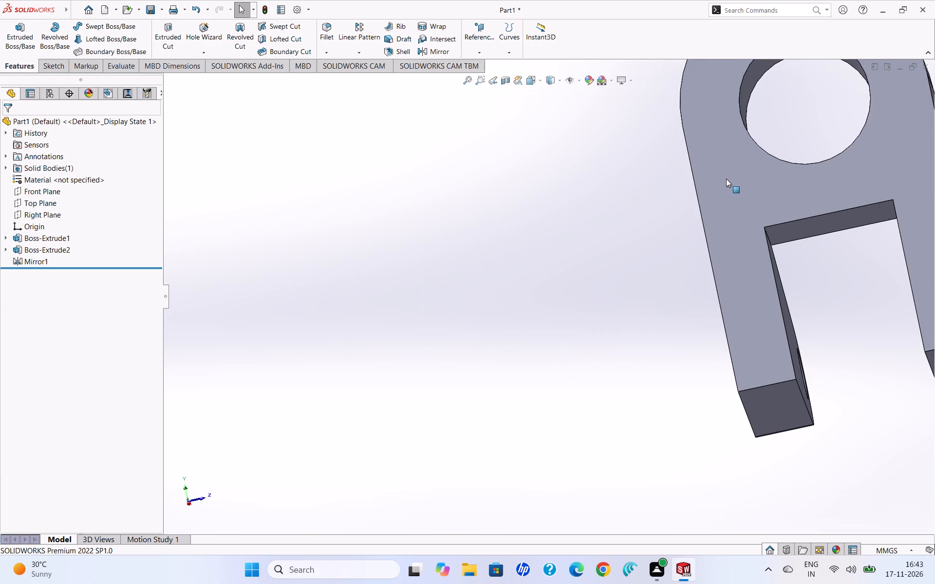
{"action": "left_click", "coordinate": [726, 179]}
{"action": "middle_click_drag", "start_coordinate": [749, 165], "coordinate": [759, 210]}
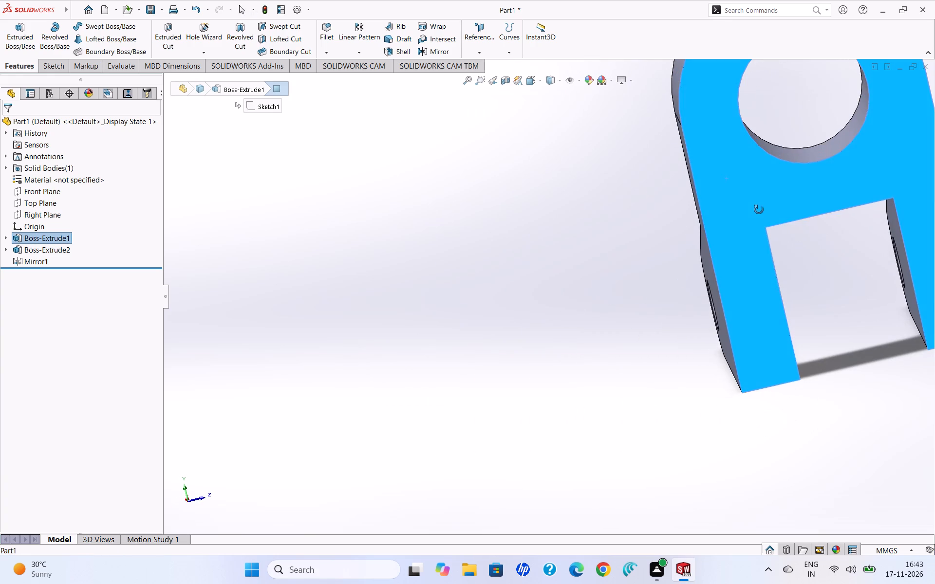
{"action": "middle_click_drag", "start_coordinate": [759, 210], "coordinate": [759, 210]}
{"action": "right_click", "coordinate": [751, 177]}
{"action": "left_click", "coordinate": [778, 161]}
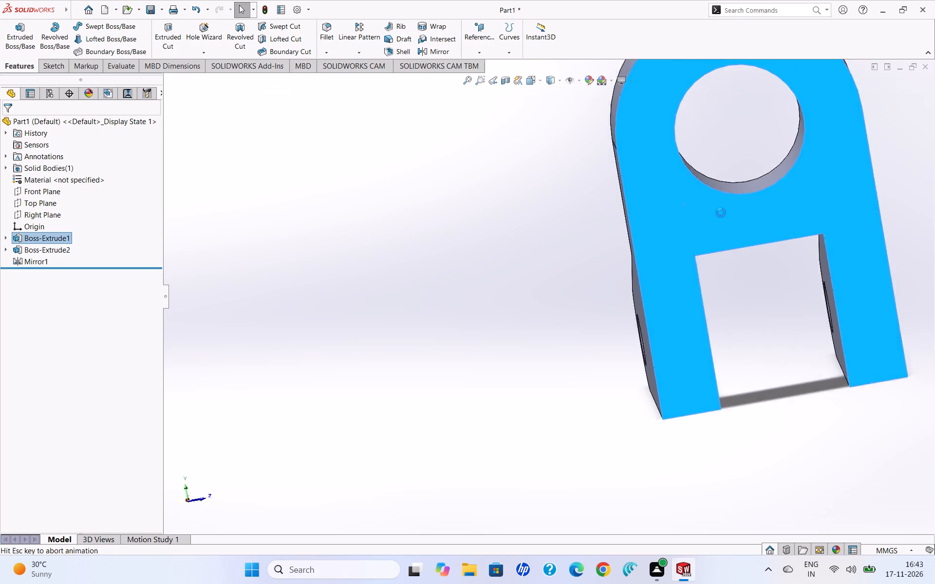
{"action": "left_click", "coordinate": [753, 330]}
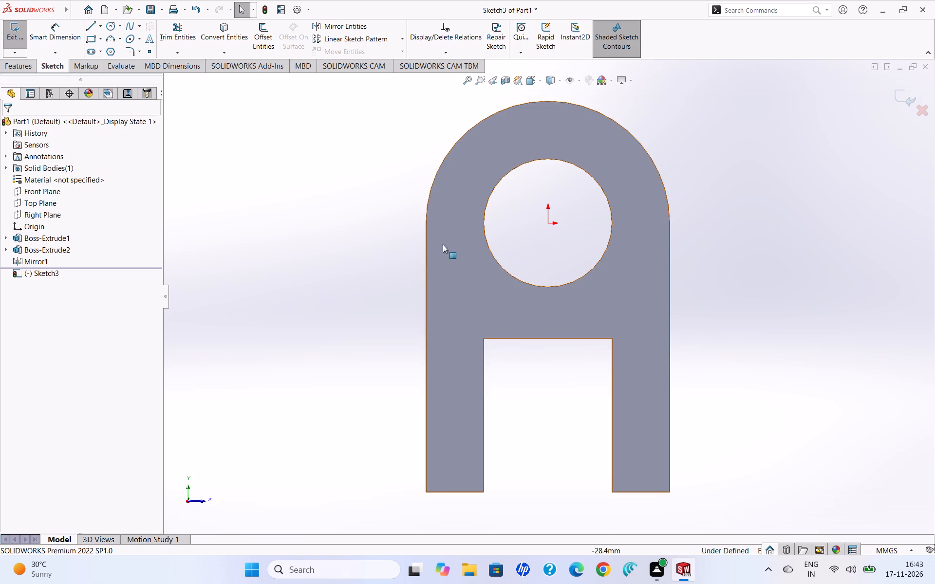
Convert the back face's straight outer vertical edge on the positive Z side into a sketch line.
{"action": "left_click", "coordinate": [221, 36]}
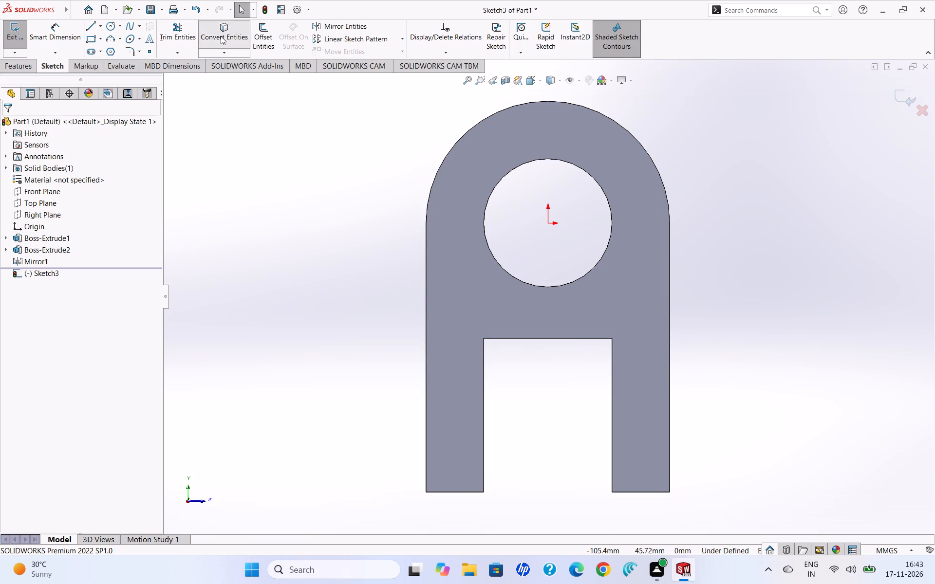
{"action": "left_click", "coordinate": [669, 365]}
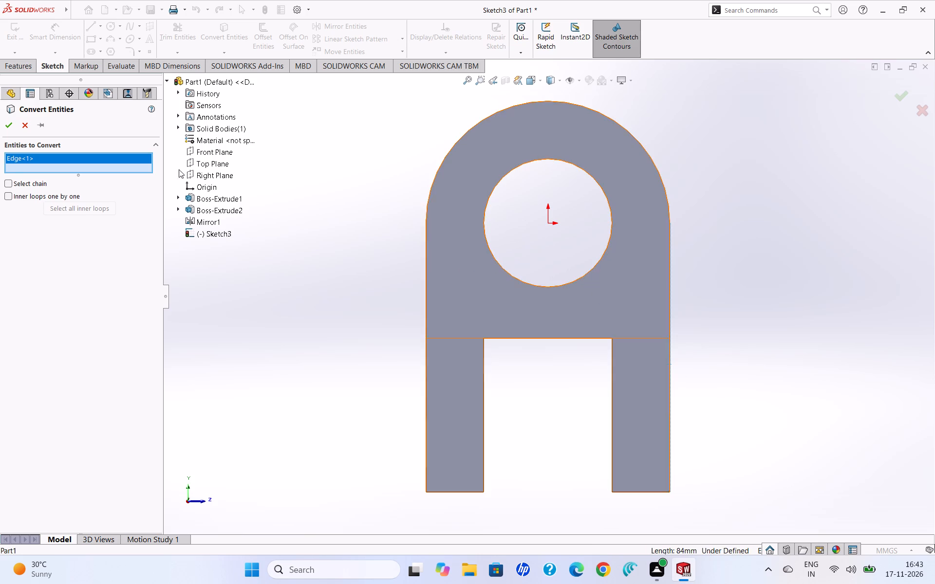
{"action": "left_click", "coordinate": [6, 122]}
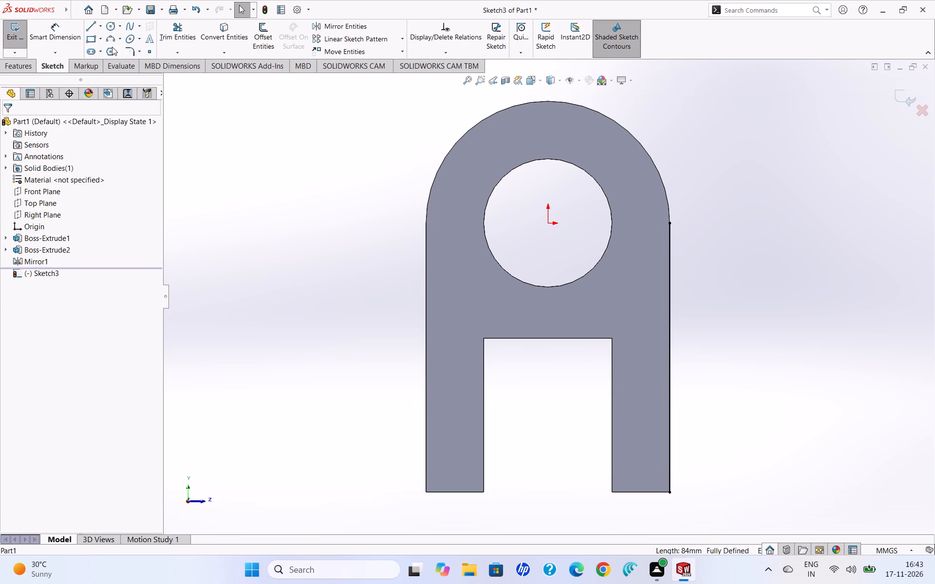
Draw a horizontal line about 34 mm outward from the converted edge's lower end and a vertical line about 58 mm up from it.
{"action": "left_click", "coordinate": [87, 22]}
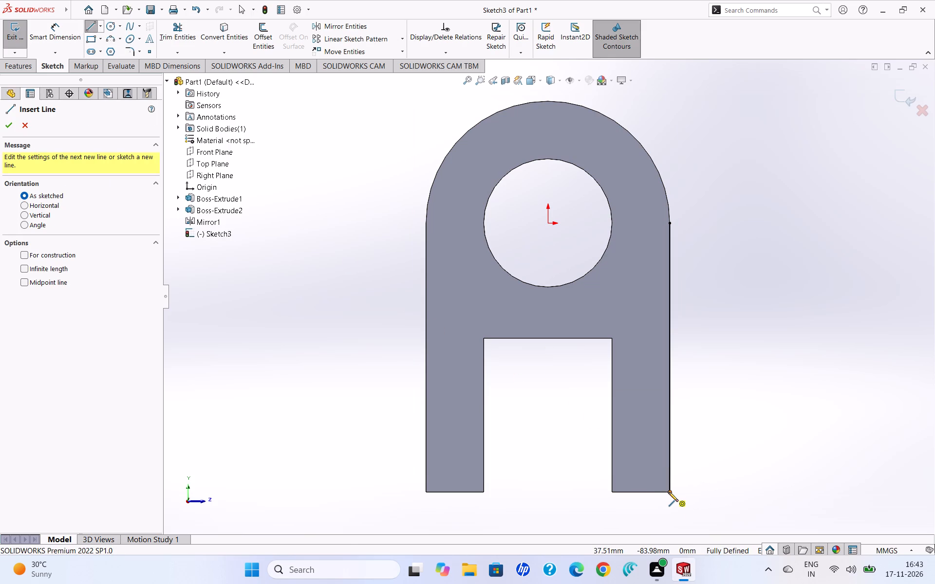
{"action": "left_click_drag", "start_coordinate": [671, 492], "coordinate": [678, 492]}
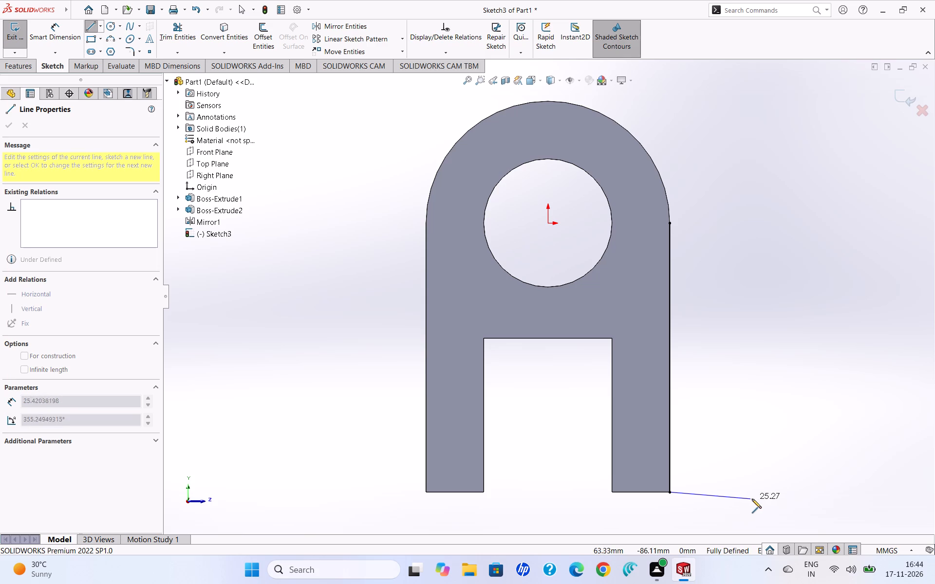
{"action": "left_click", "coordinate": [778, 493]}
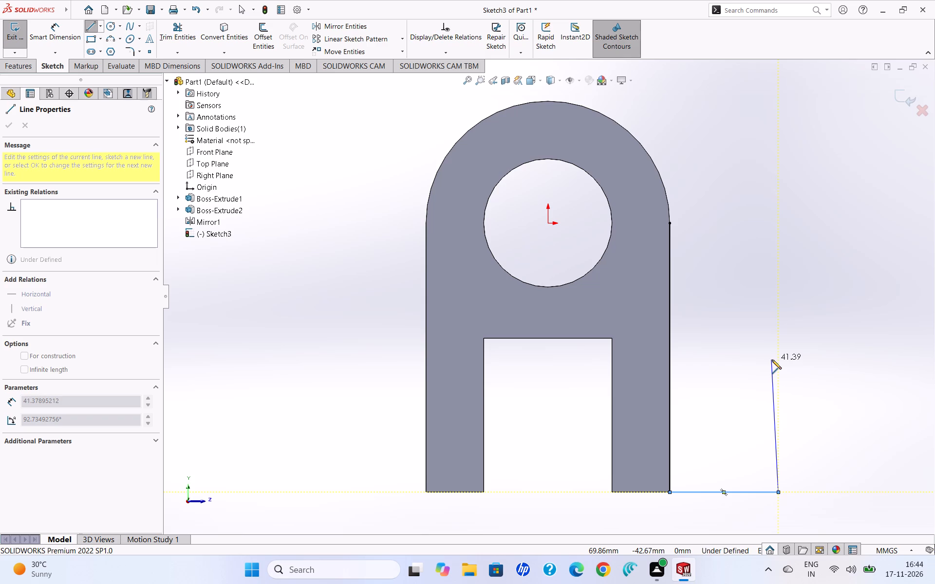
{"action": "left_click", "coordinate": [779, 307]}
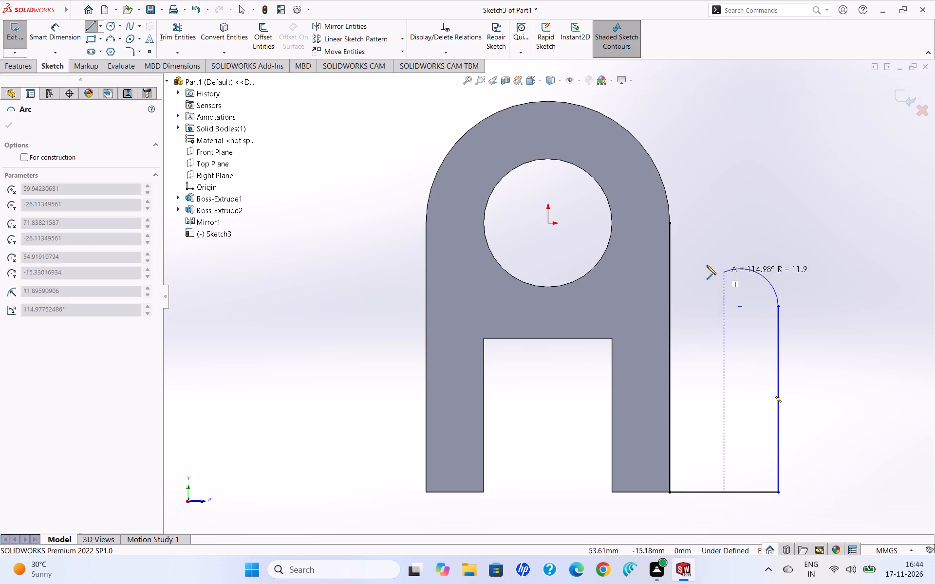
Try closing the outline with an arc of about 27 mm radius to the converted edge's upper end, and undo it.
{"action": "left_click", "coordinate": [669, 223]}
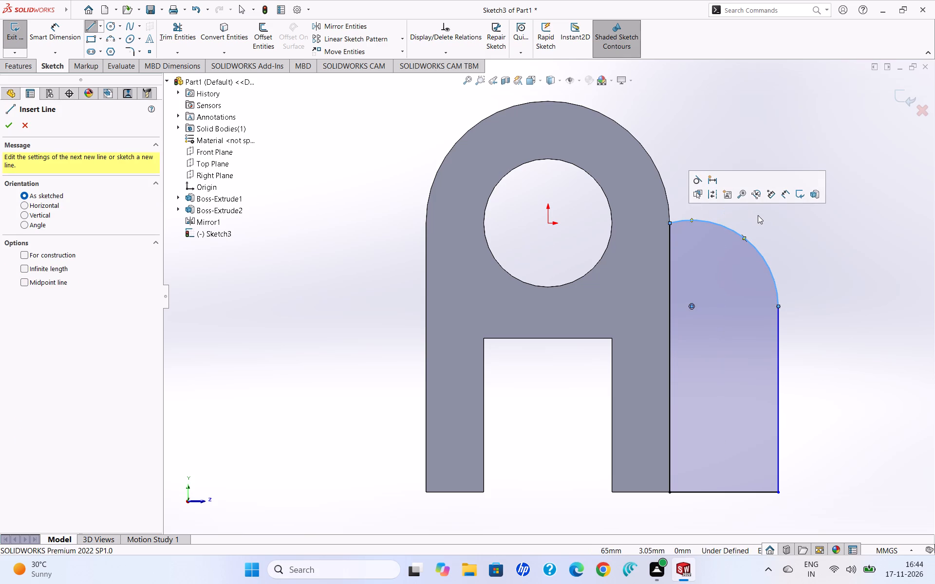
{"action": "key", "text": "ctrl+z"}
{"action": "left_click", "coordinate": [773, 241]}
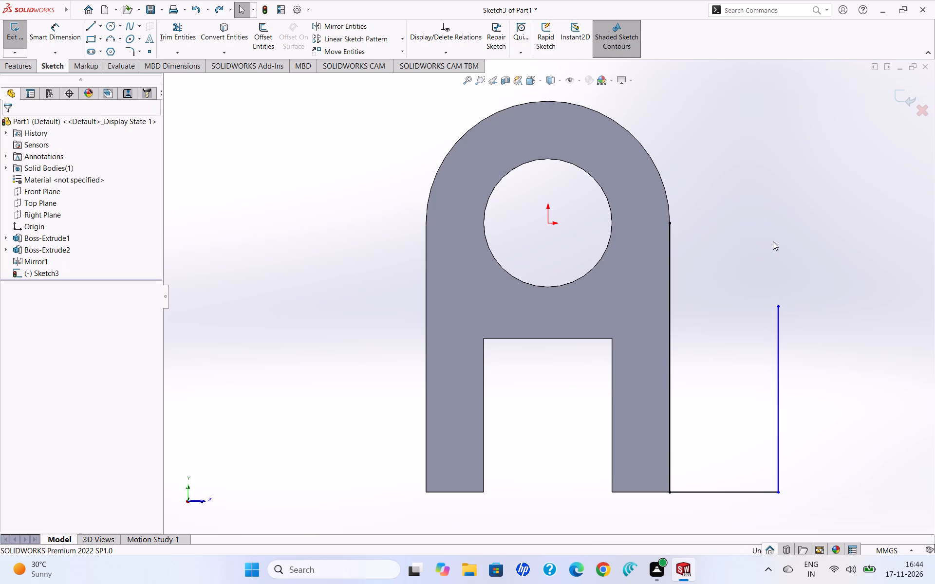
Close the outline with a concave 3-point arc of about 39 mm radius between the upper ends of the two vertical lines.
{"action": "left_click", "coordinate": [108, 36]}
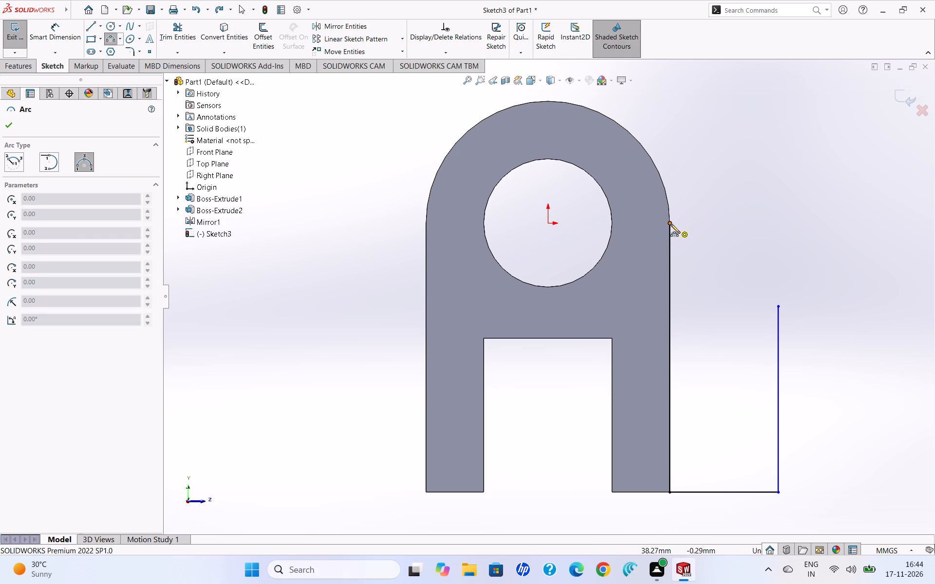
{"action": "left_click", "coordinate": [670, 223]}
{"action": "left_click", "coordinate": [777, 305]}
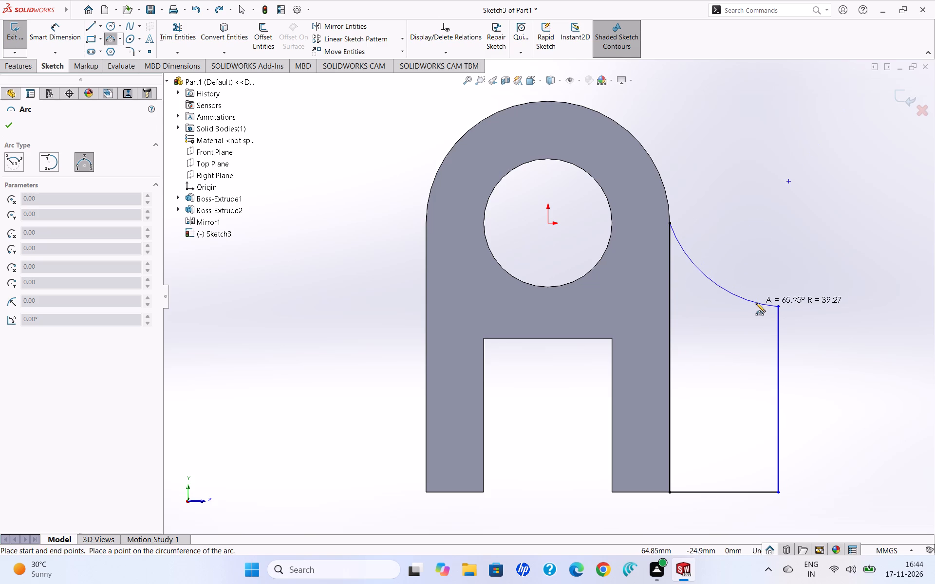
{"action": "left_click", "coordinate": [756, 303]}
{"action": "left_click", "coordinate": [764, 239]}
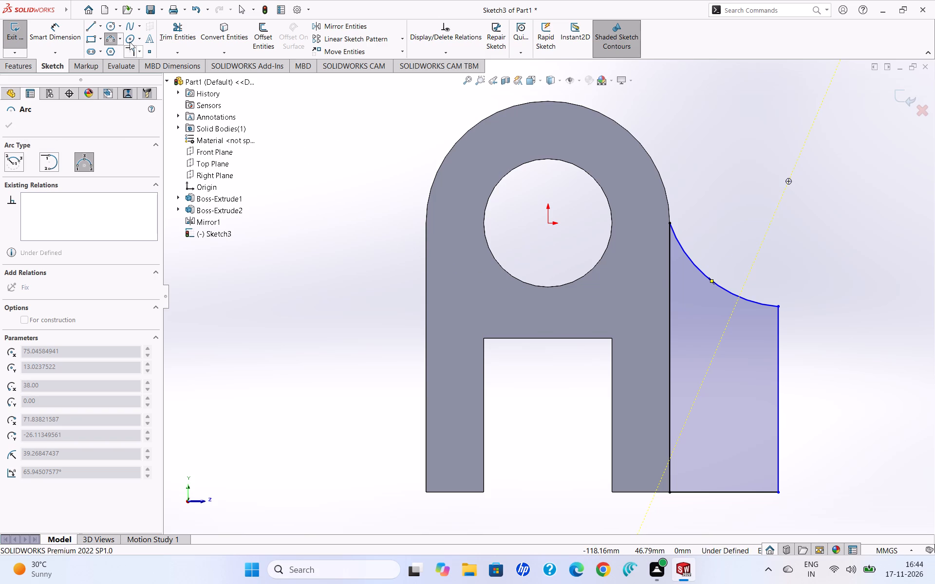
{"action": "left_click", "coordinate": [112, 42]}
{"action": "left_click", "coordinate": [285, 182]}
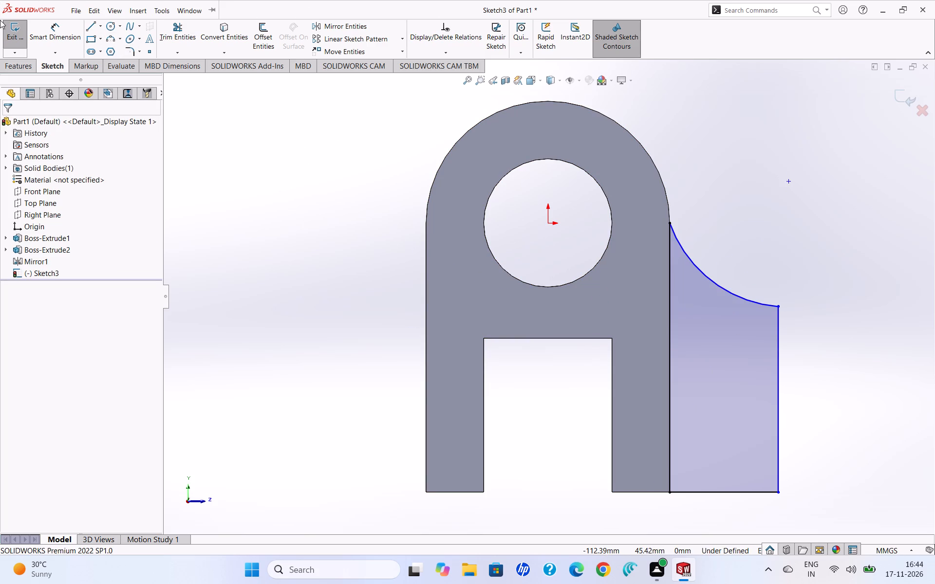
Dimension the outline's bottom horizontal line to 32 mm.
{"action": "left_click", "coordinate": [50, 26]}
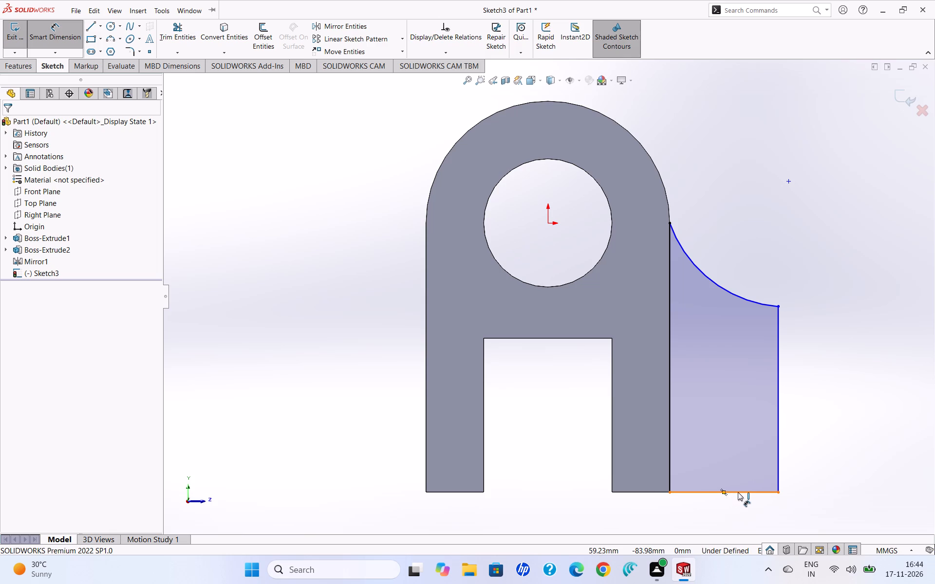
{"action": "left_click", "coordinate": [738, 492]}
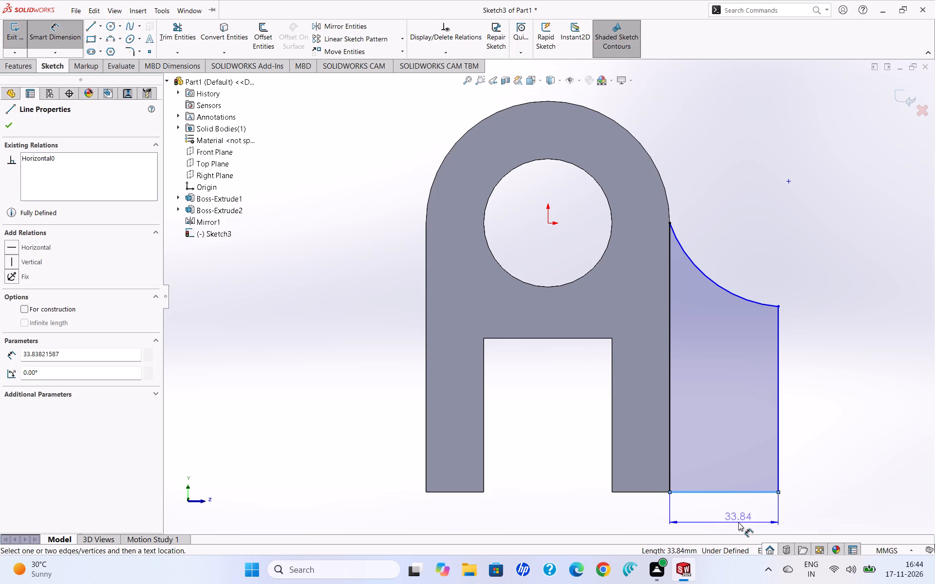
{"action": "left_click", "coordinate": [738, 522]}
{"action": "type", "text": "32"}
{"action": "key", "text": "Return"}
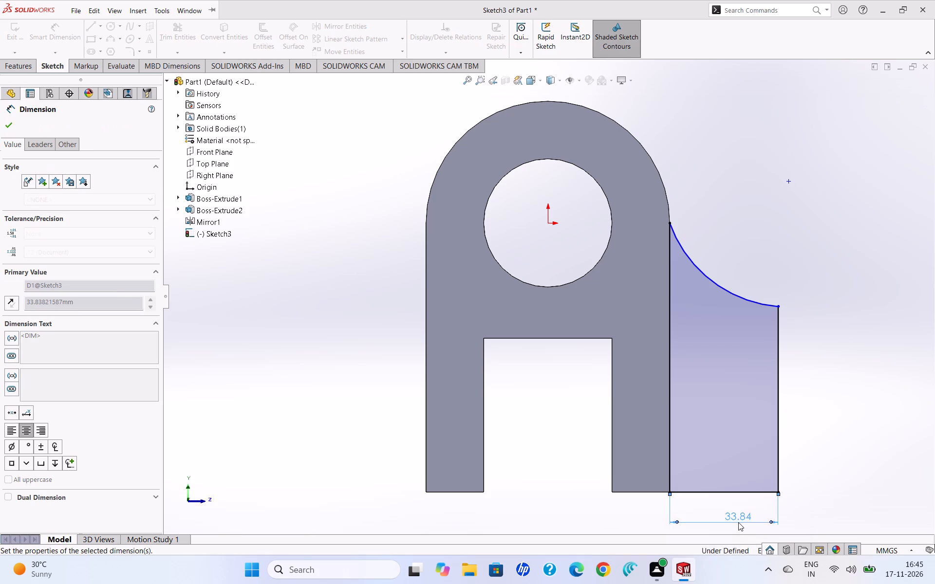
Dimension the outline's outer vertical line to 56 mm.
{"action": "left_click", "coordinate": [775, 385]}
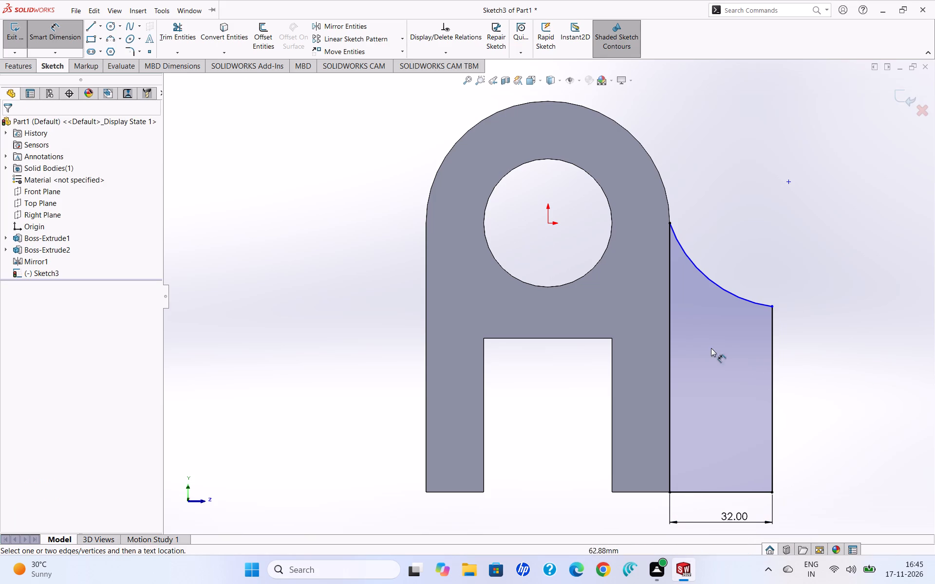
{"action": "left_click", "coordinate": [774, 403]}
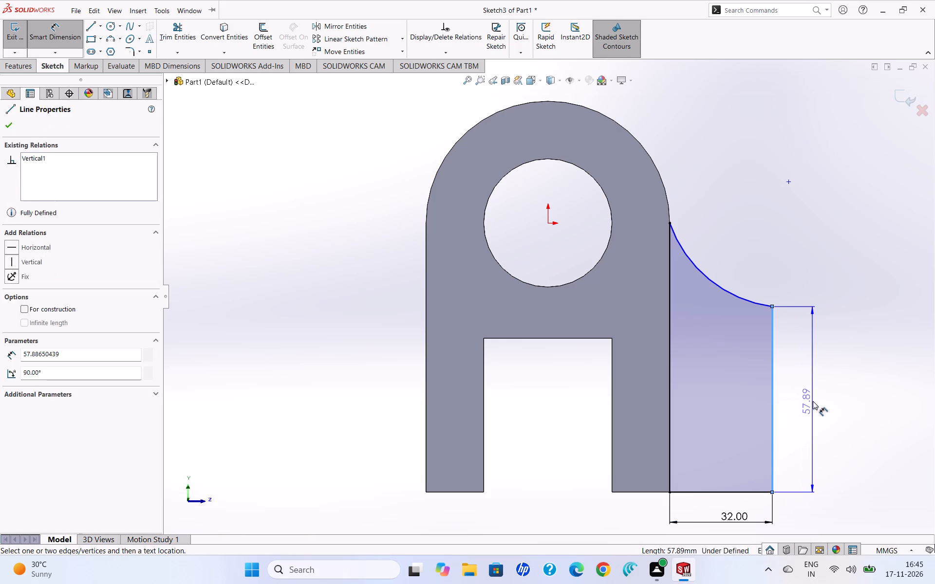
{"action": "left_click", "coordinate": [813, 401]}
{"action": "type", "text": "56"}
{"action": "key", "text": "Return"}
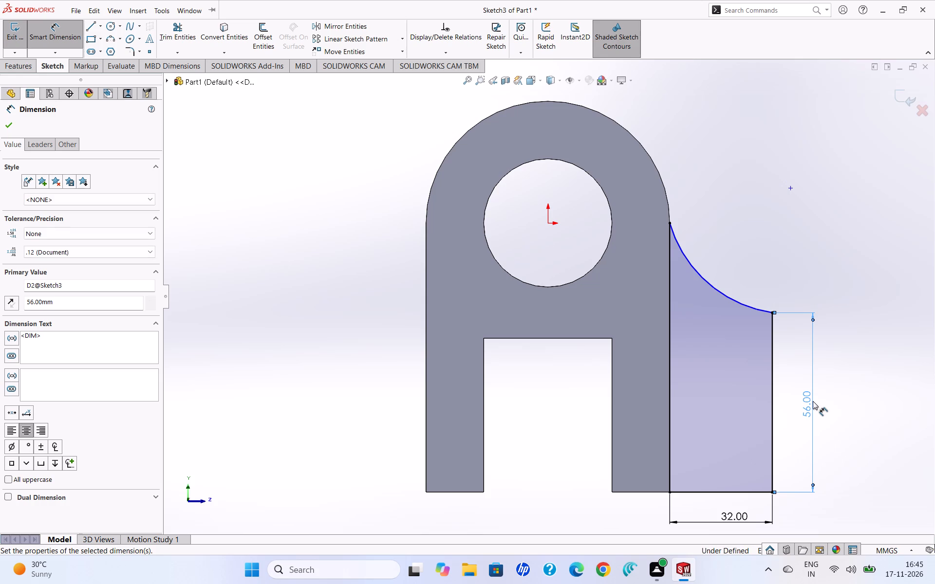
Dimension the concave arc's radius to 28 mm.
{"action": "left_click", "coordinate": [727, 296]}
{"action": "left_click", "coordinate": [752, 261]}
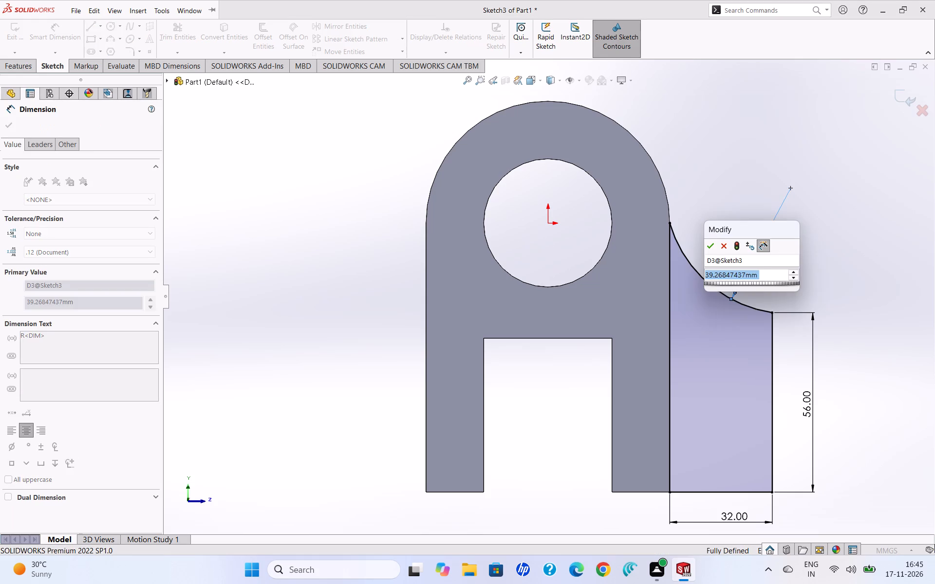
{"action": "type", "text": "28"}
{"action": "key", "text": "Return"}
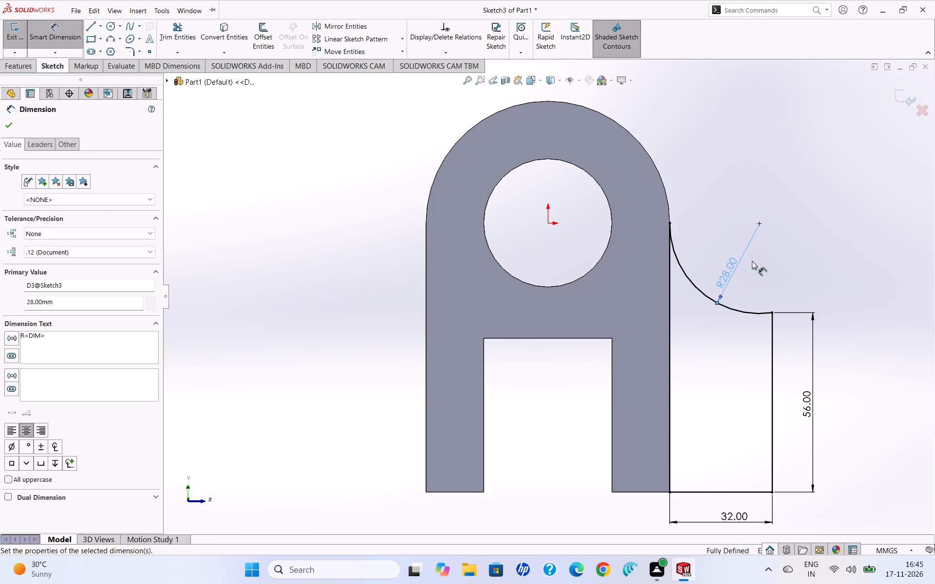
{"action": "left_click", "coordinate": [752, 261]}
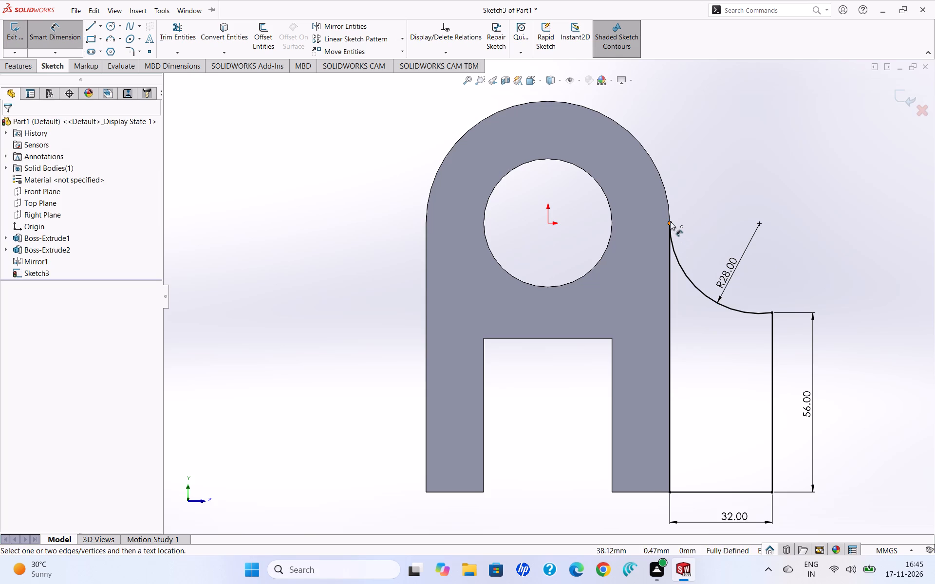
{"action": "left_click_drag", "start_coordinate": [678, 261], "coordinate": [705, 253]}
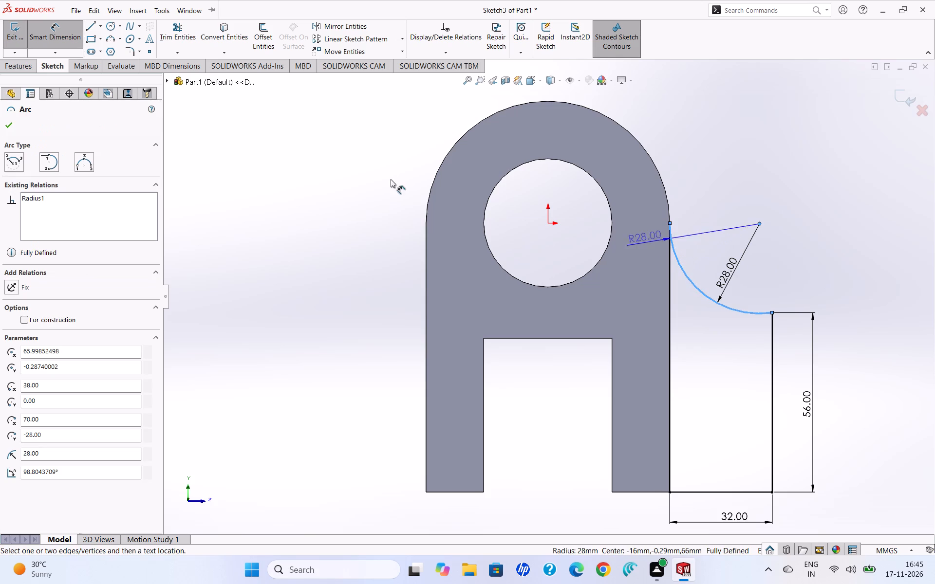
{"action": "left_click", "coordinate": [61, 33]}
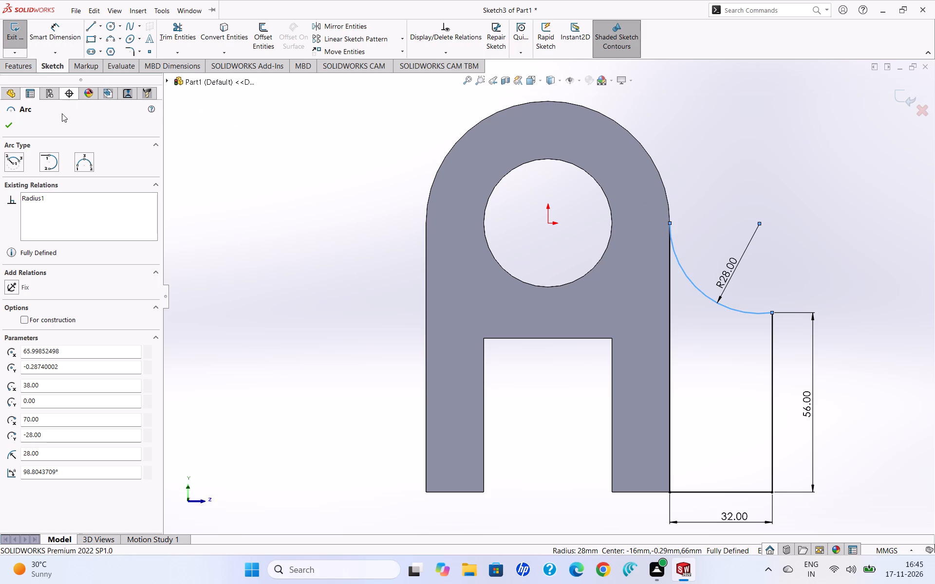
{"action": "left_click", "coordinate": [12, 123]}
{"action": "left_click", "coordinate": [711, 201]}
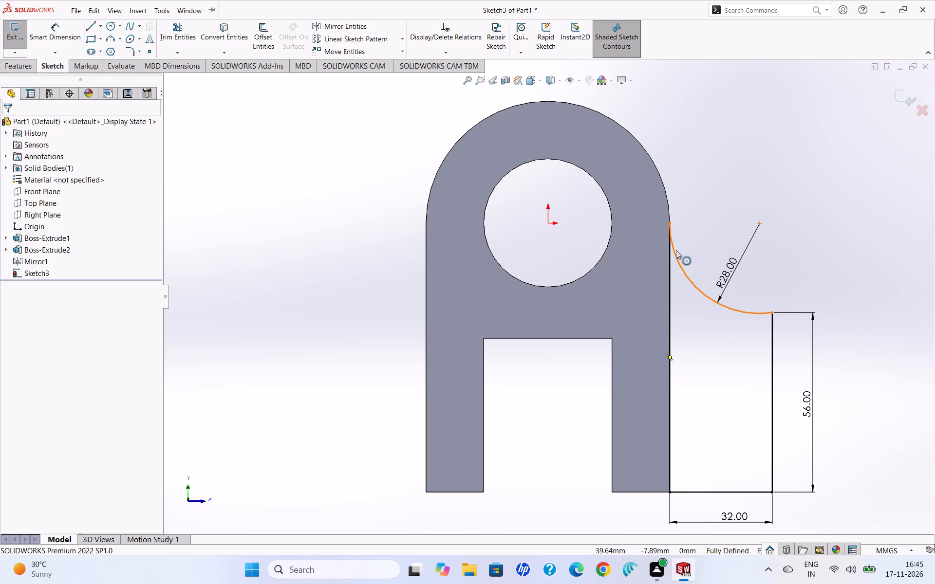
Add a Tangent relation between the concave arc and the converted vertical line.
{"action": "left_click", "coordinate": [667, 259], "text": "ctrl"}
{"action": "left_click", "coordinate": [683, 267], "text": "ctrl"}
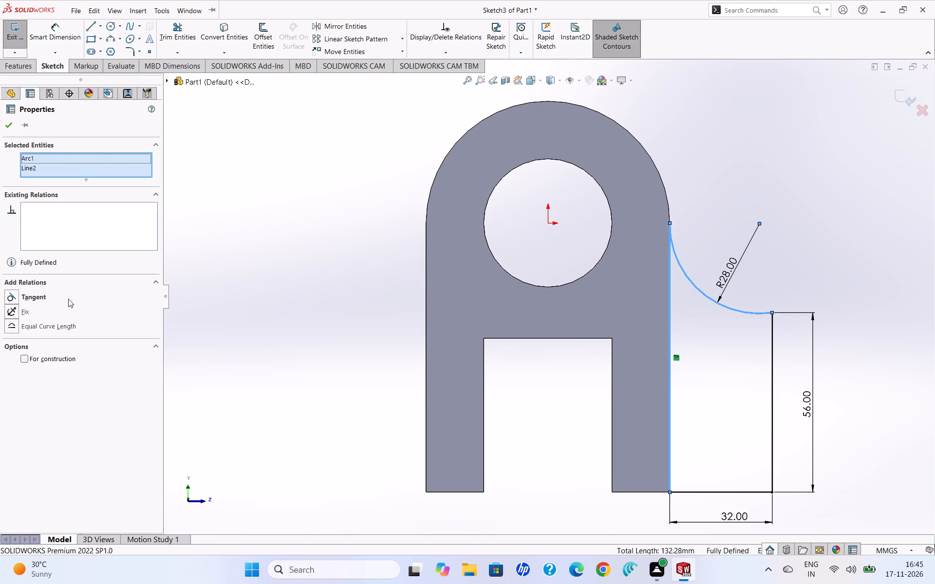
{"action": "left_click", "coordinate": [12, 296]}
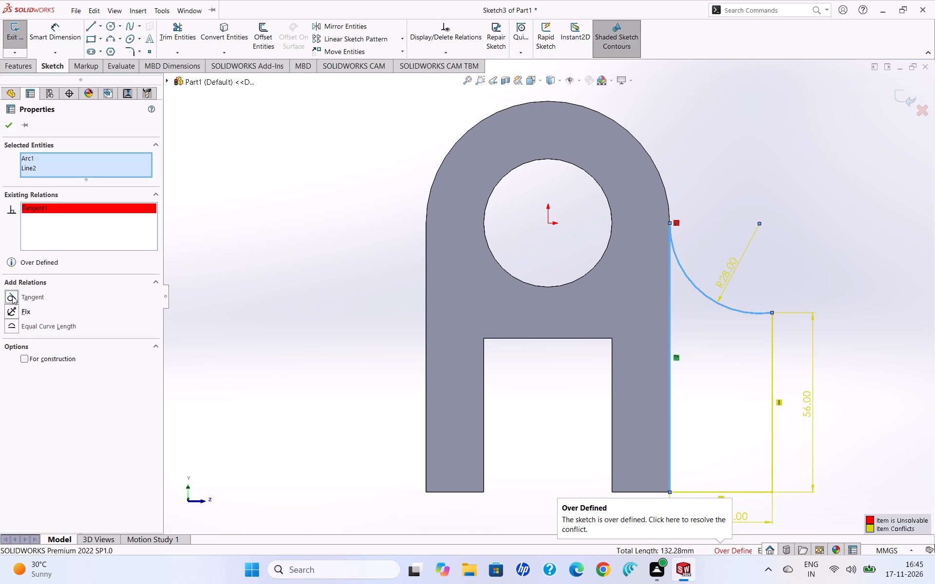
{"action": "left_click", "coordinate": [10, 126]}
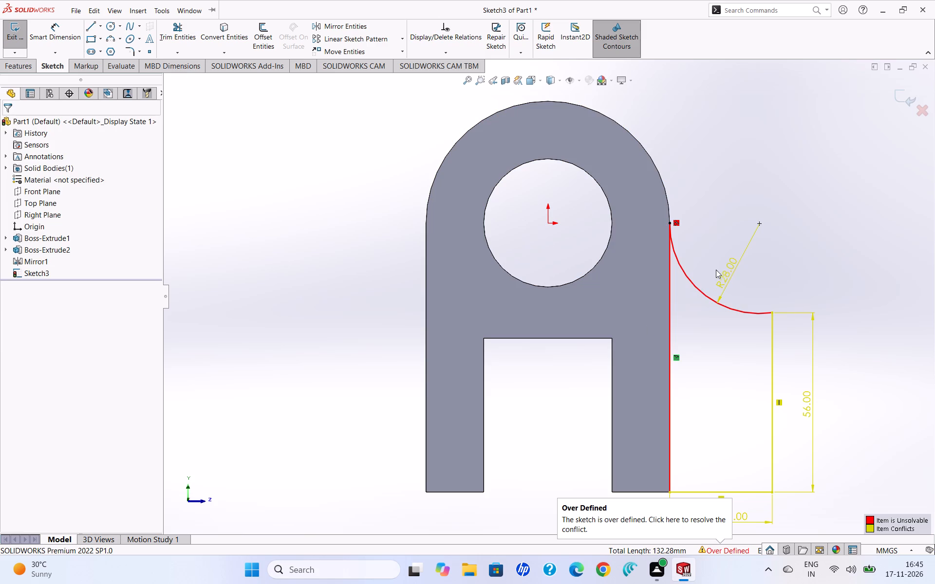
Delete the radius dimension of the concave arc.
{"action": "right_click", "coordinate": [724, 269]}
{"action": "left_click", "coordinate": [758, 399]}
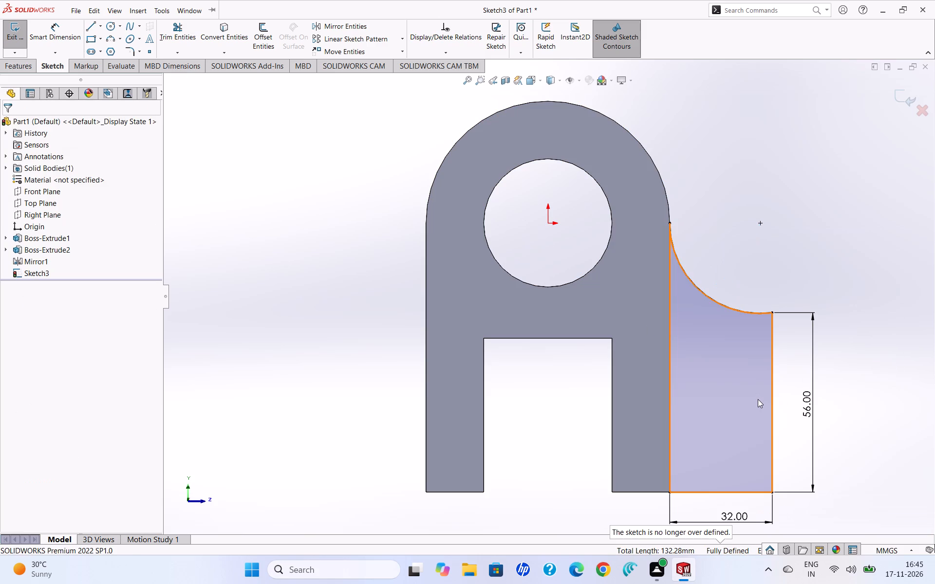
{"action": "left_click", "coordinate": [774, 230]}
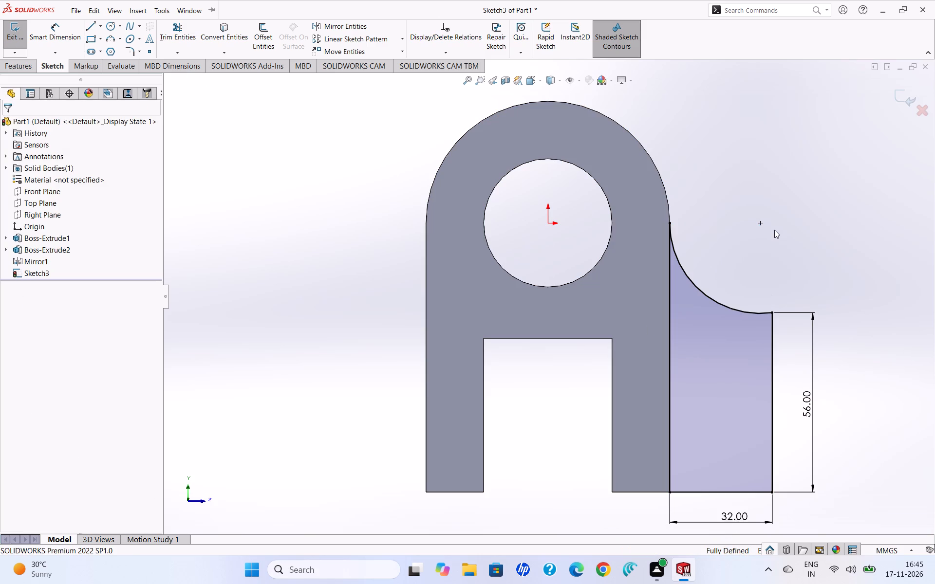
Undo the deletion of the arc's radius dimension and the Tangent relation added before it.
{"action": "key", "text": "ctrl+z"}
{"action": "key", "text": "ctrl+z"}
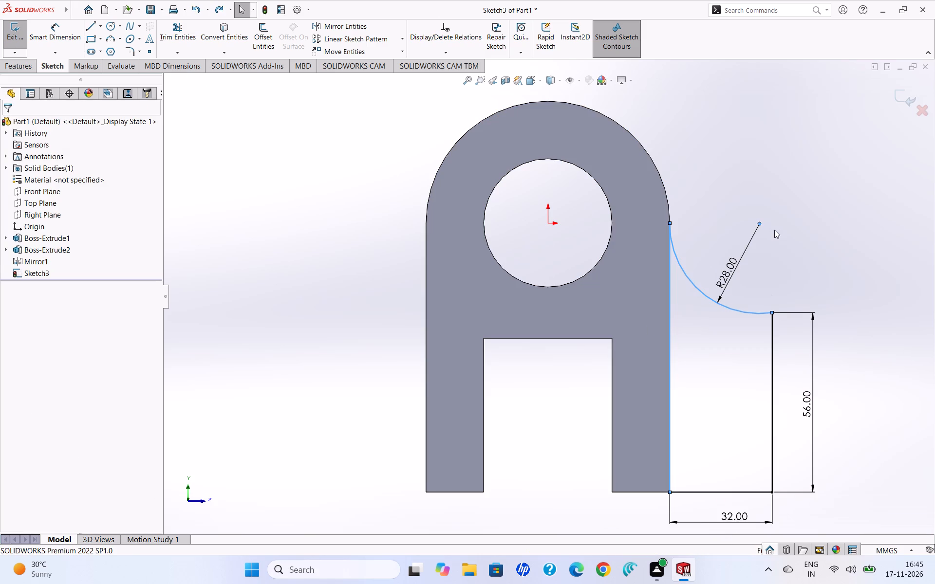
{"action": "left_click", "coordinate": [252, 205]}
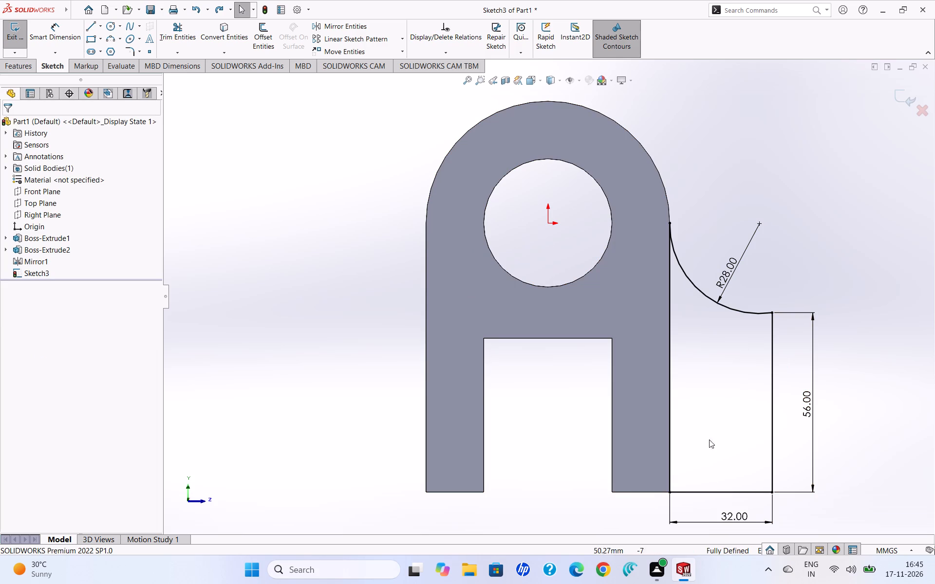
Sketch two circles inside the side profile, one above the other, about 17 mm (upper) and 18 mm (lower) in diameter.
{"action": "middle_click_drag", "start_coordinate": [751, 383], "coordinate": [723, 384]}
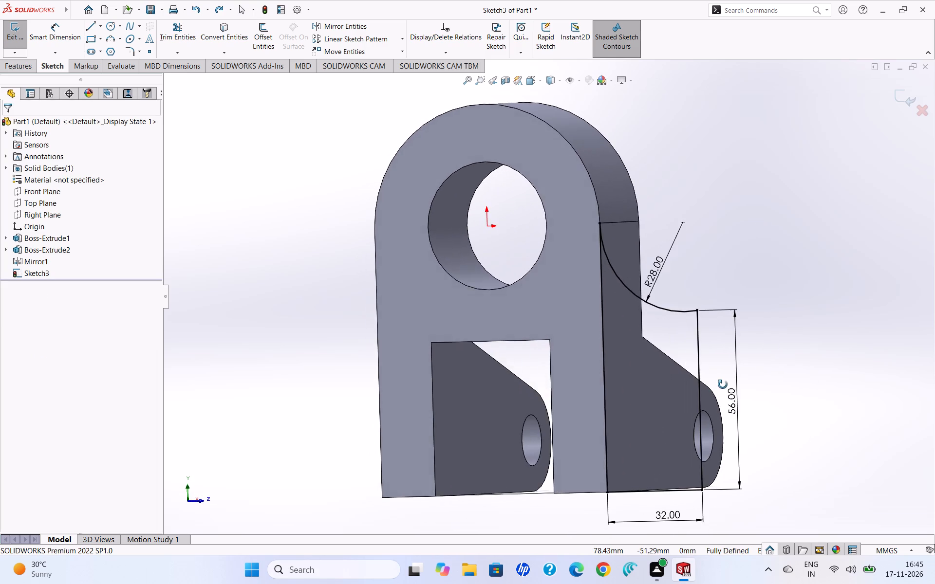
{"action": "middle_click_drag", "start_coordinate": [723, 384], "coordinate": [739, 375]}
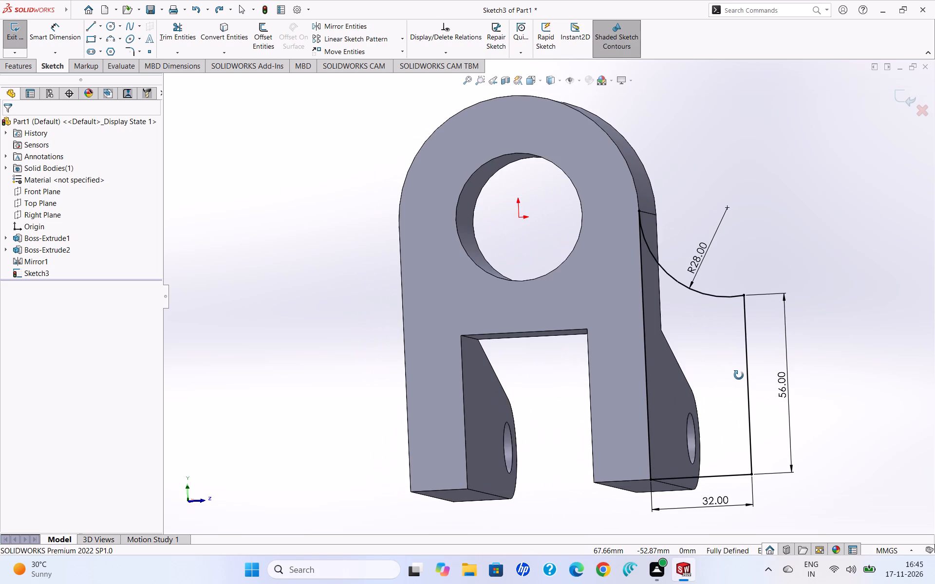
{"action": "middle_click_drag", "start_coordinate": [739, 375], "coordinate": [750, 374]}
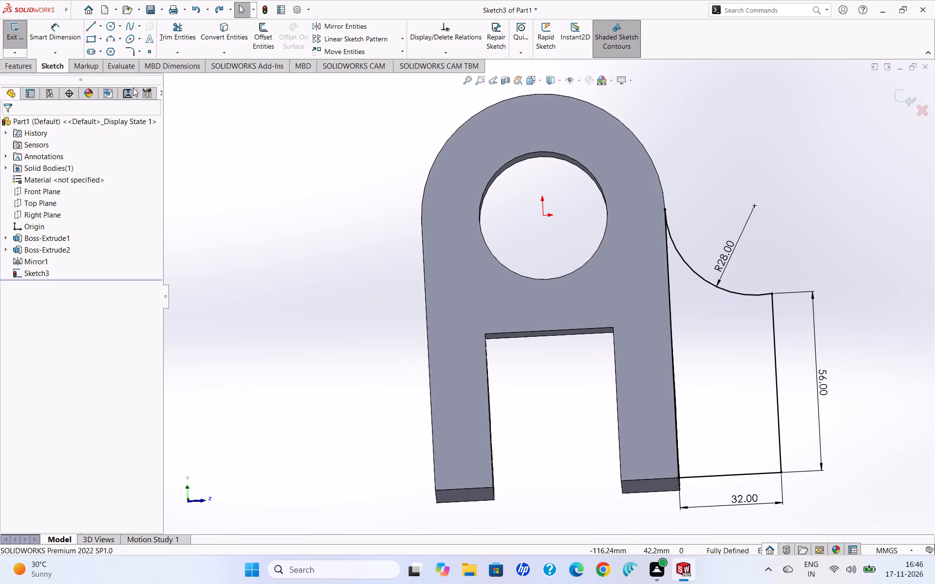
{"action": "left_click", "coordinate": [112, 24]}
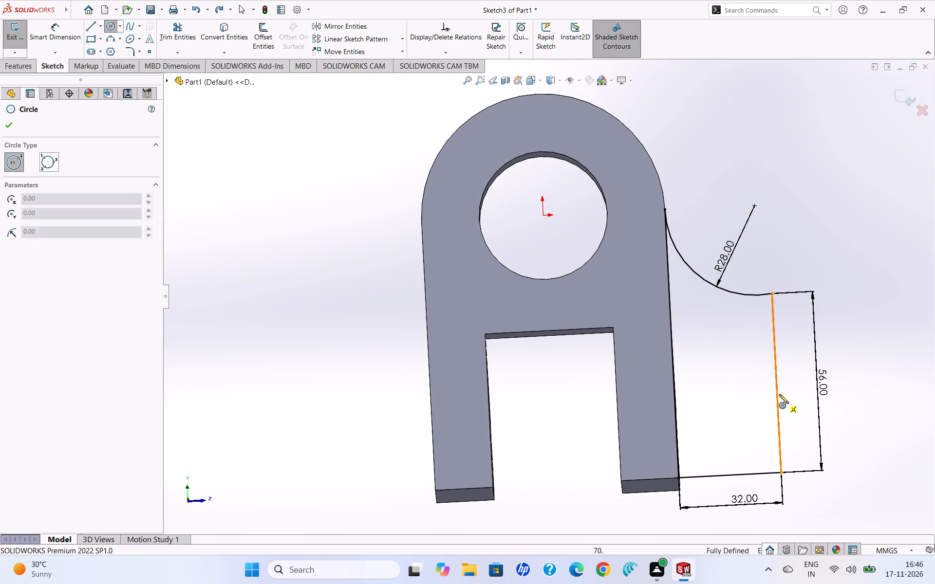
{"action": "left_click", "coordinate": [722, 348]}
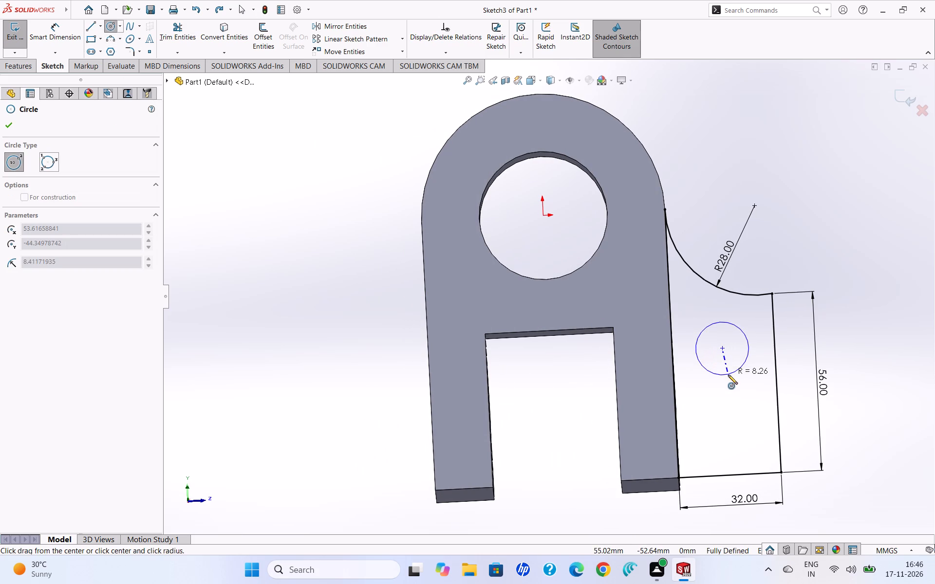
{"action": "left_click", "coordinate": [728, 375]}
{"action": "left_click", "coordinate": [729, 423]}
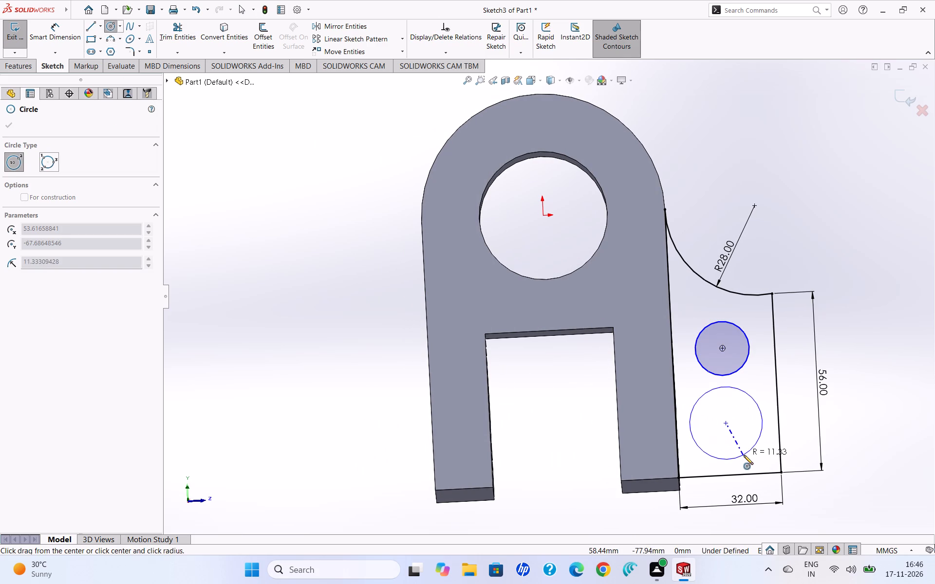
{"action": "left_click", "coordinate": [738, 449]}
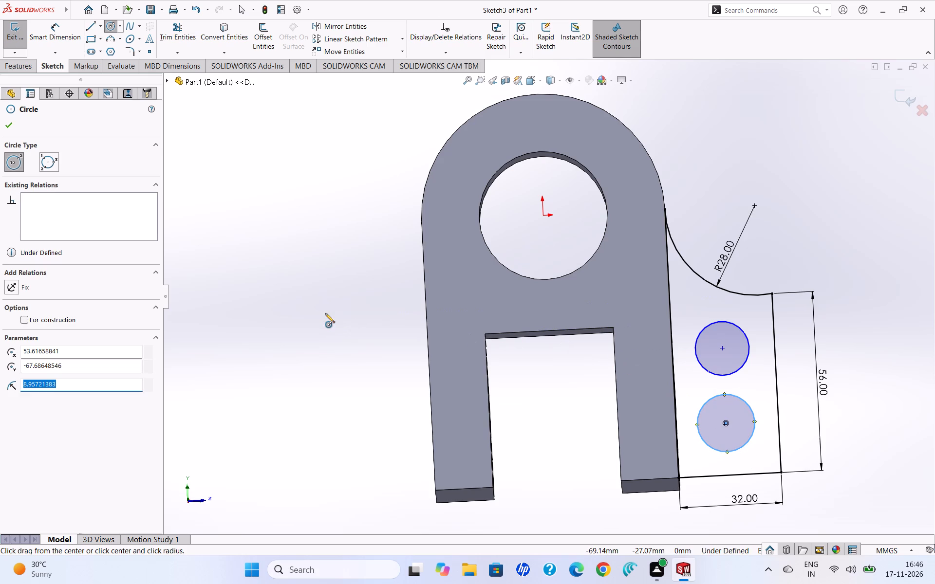
{"action": "left_click", "coordinate": [112, 27]}
{"action": "middle_click_drag", "start_coordinate": [259, 186], "coordinate": [253, 194]}
{"action": "left_click", "coordinate": [253, 194]}
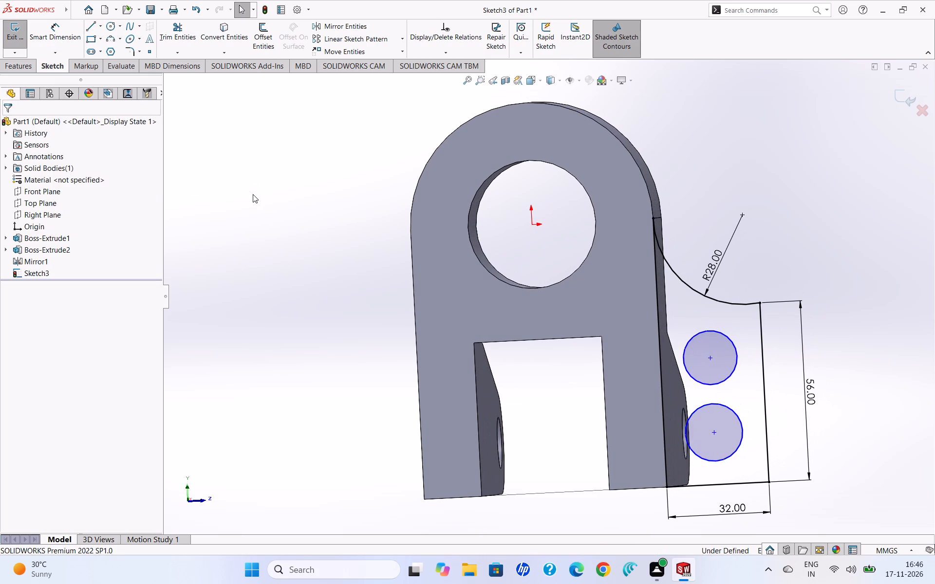
View the sketch face-on and dimension the upper circle's diameter to 16 mm.
{"action": "middle_click_drag", "start_coordinate": [297, 207], "coordinate": [303, 218]}
{"action": "scroll", "coordinate": [303, 218], "scroll_direction": "down", "scroll_amount": 1}
{"action": "middle_click_drag", "start_coordinate": [303, 218], "coordinate": [297, 196]}
{"action": "scroll", "coordinate": [304, 210], "scroll_direction": "down", "scroll_amount": 1}
{"action": "scroll", "coordinate": [306, 214], "scroll_direction": "up", "scroll_amount": 2}
{"action": "middle_click_drag", "start_coordinate": [306, 214], "coordinate": [328, 229]}
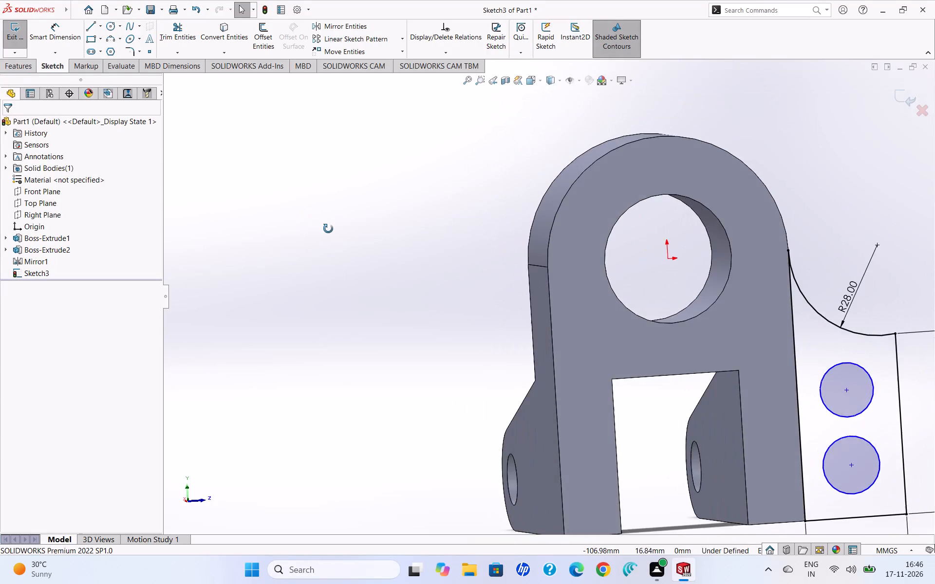
{"action": "middle_click_drag", "start_coordinate": [328, 229], "coordinate": [318, 231]}
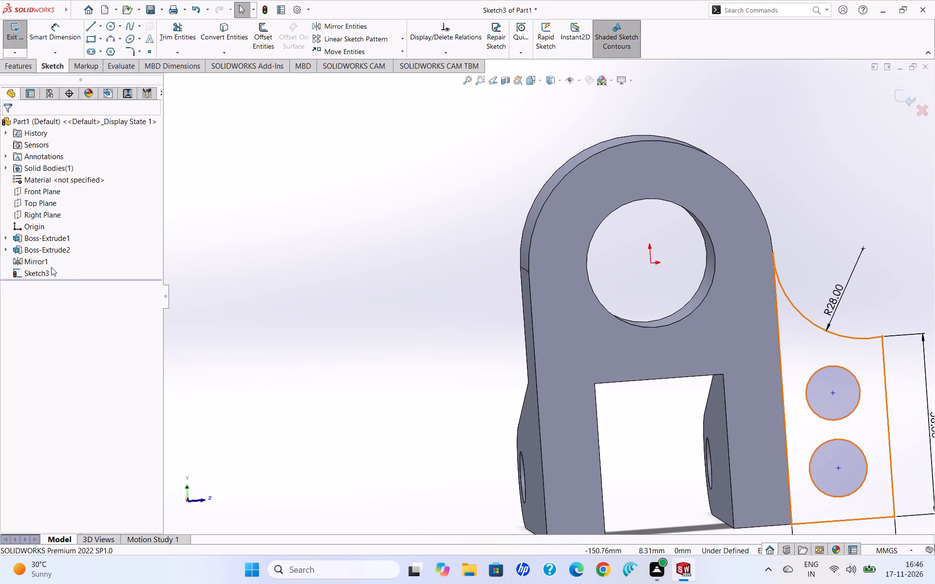
{"action": "right_click", "coordinate": [51, 271]}
{"action": "left_click", "coordinate": [74, 261]}
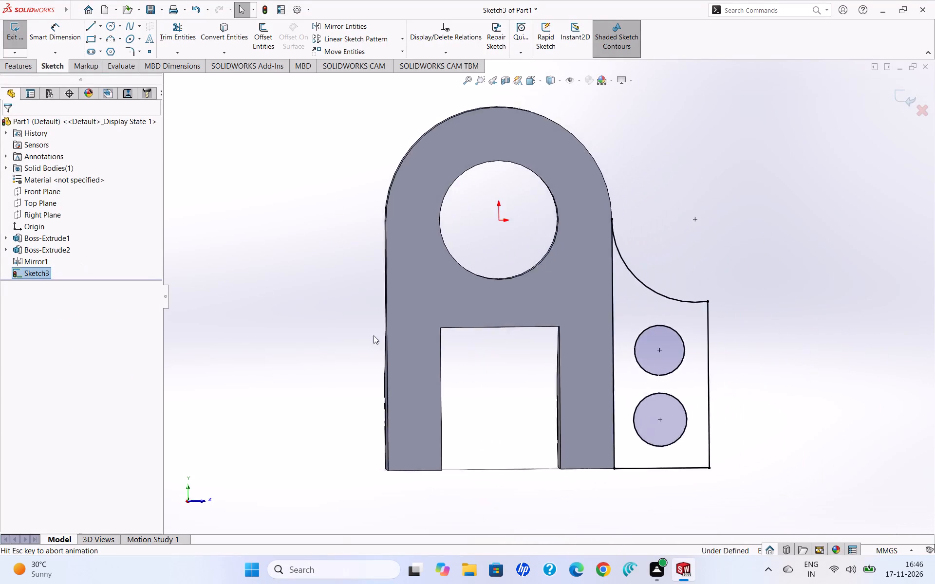
{"action": "left_click", "coordinate": [795, 375]}
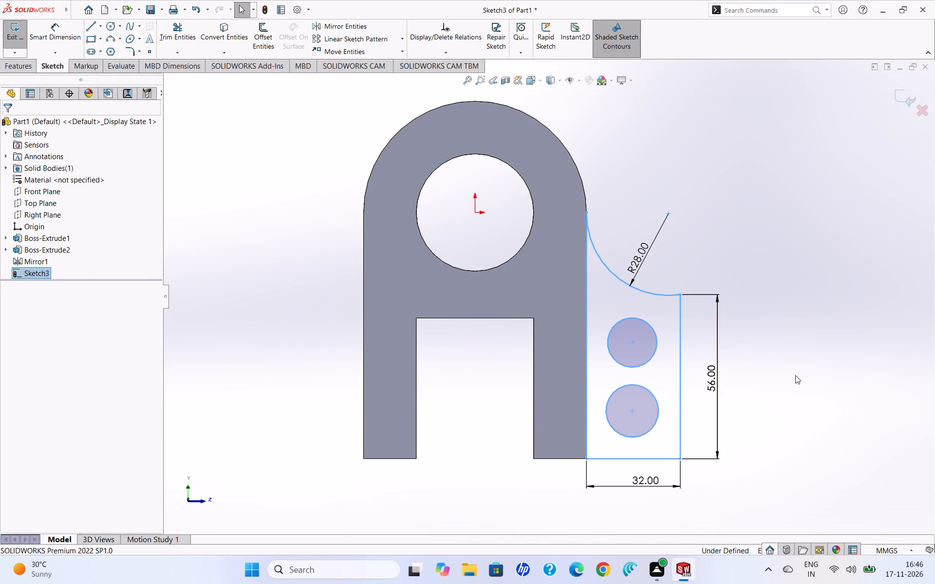
{"action": "left_click", "coordinate": [59, 24]}
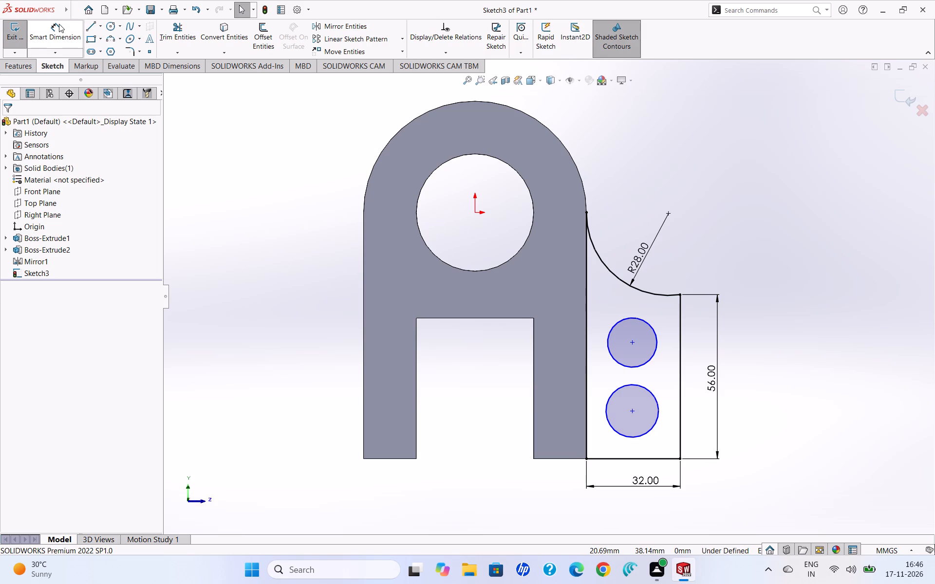
{"action": "left_click", "coordinate": [651, 326]}
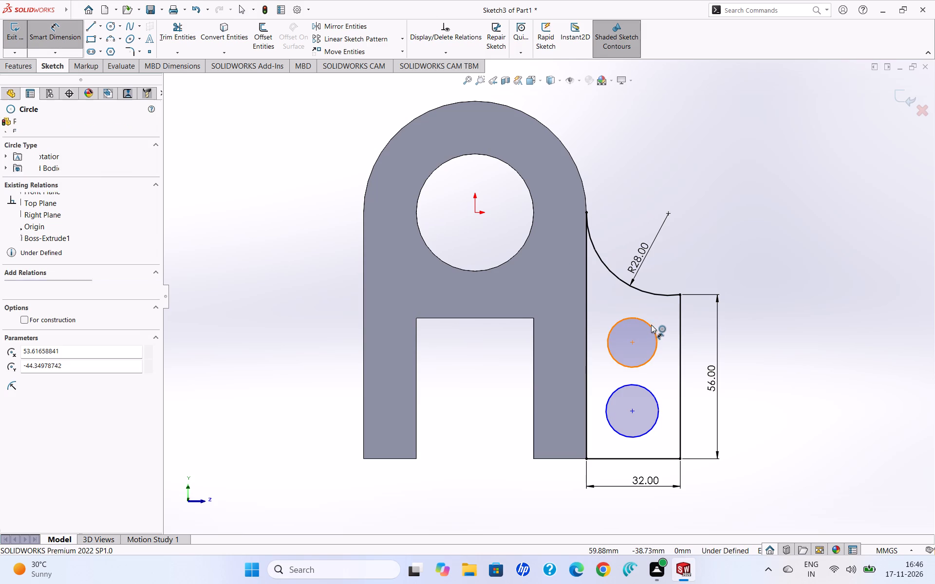
{"action": "left_click", "coordinate": [700, 255]}
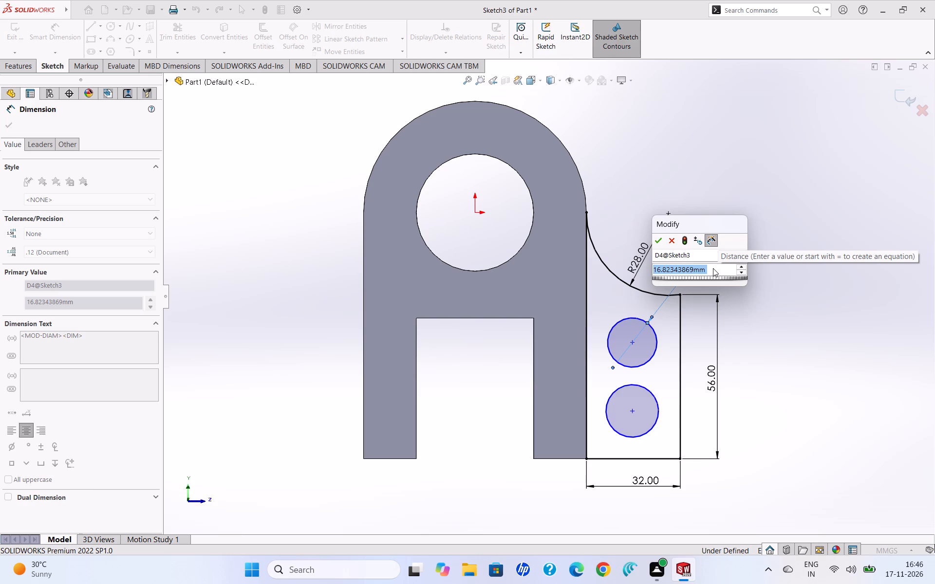
{"action": "type", "text": "16"}
{"action": "key", "text": "Return"}
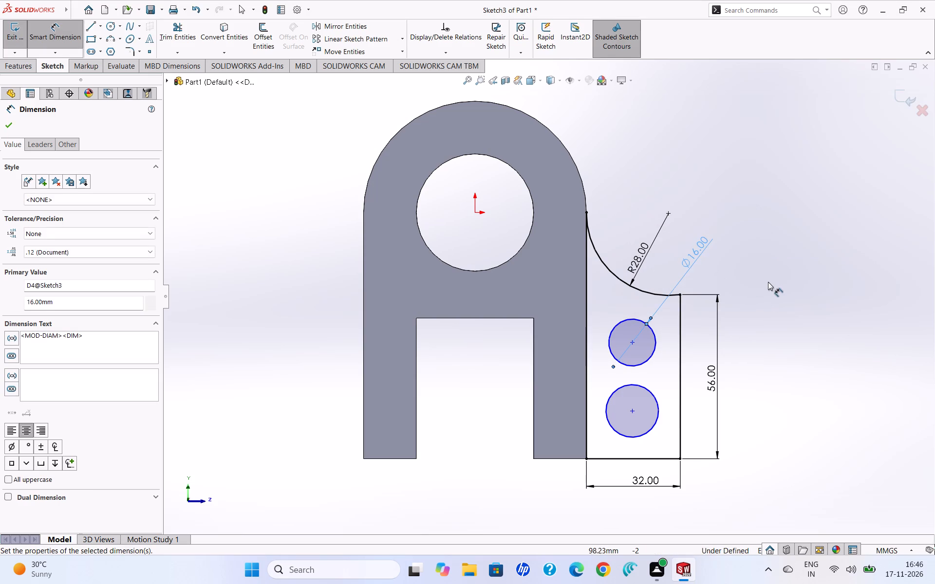
{"action": "left_click", "coordinate": [768, 280]}
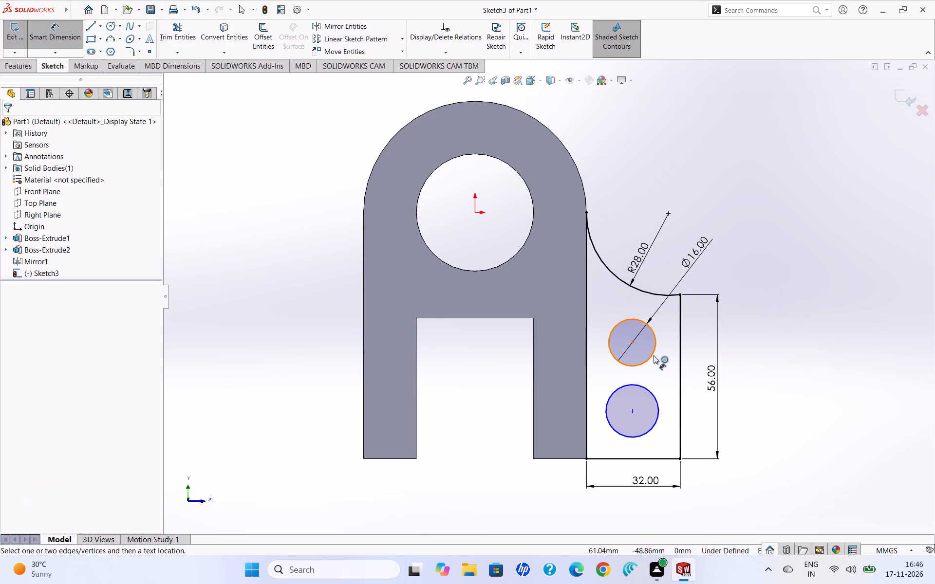
Dimension the vertical distance between the two circles' centres to 28 mm.
{"action": "left_click", "coordinate": [653, 354]}
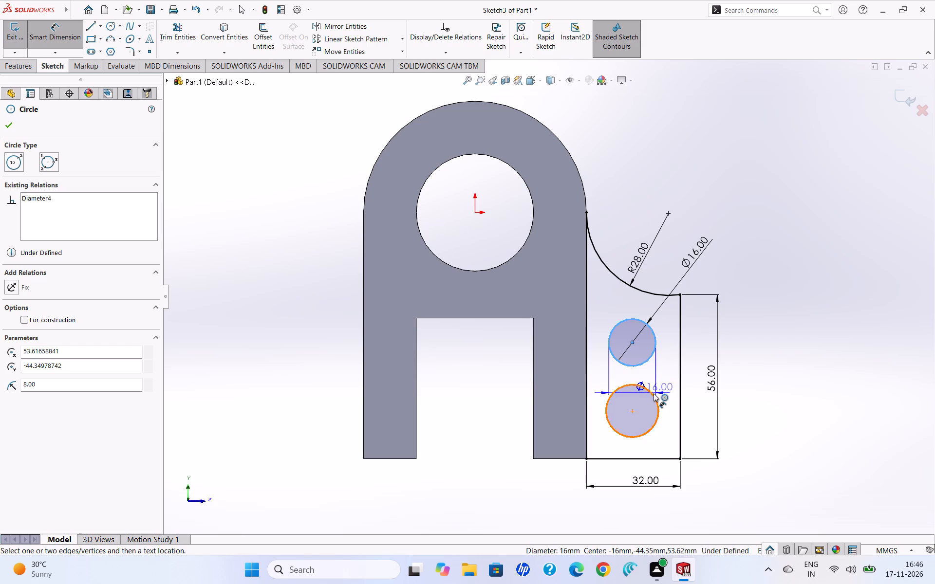
{"action": "left_click", "coordinate": [654, 393], "text": "ctrl"}
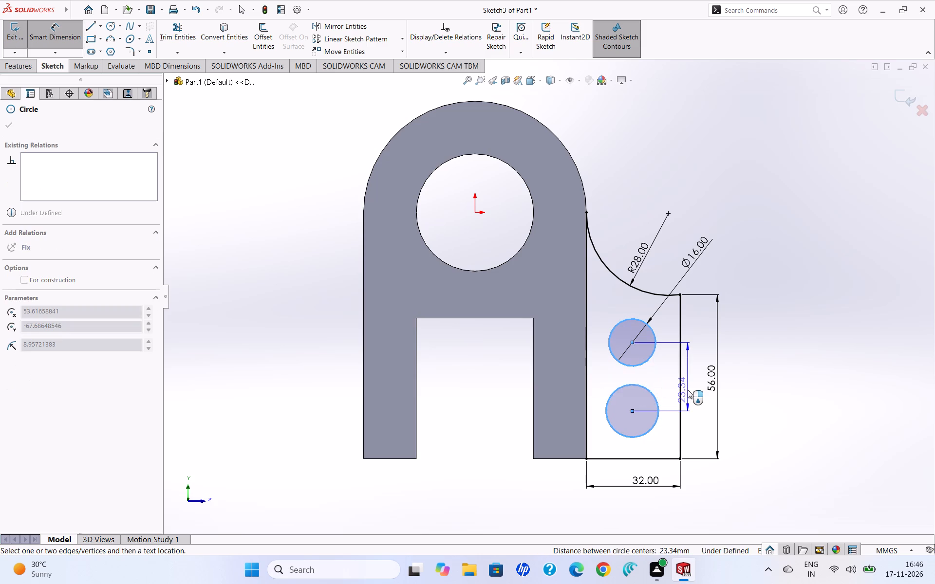
{"action": "left_click", "coordinate": [754, 394]}
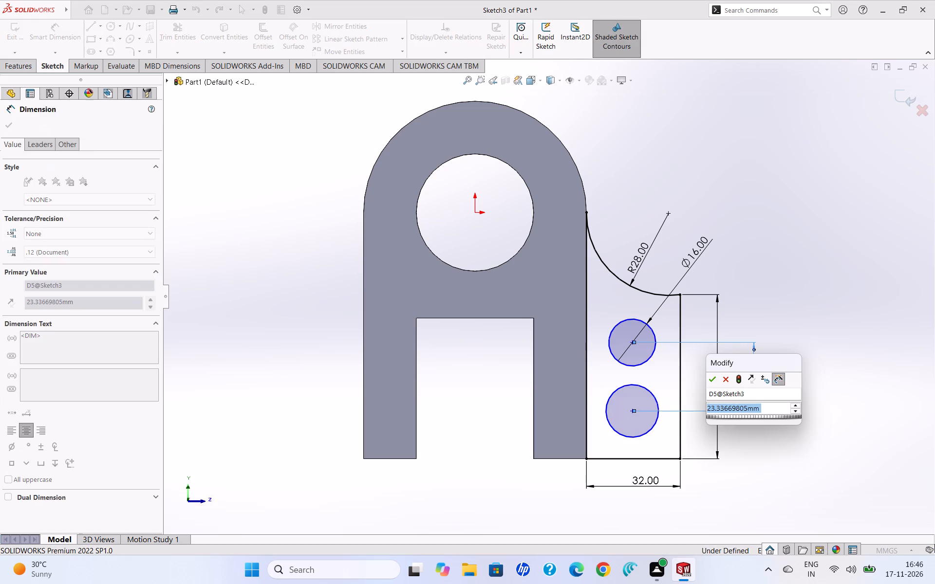
{"action": "type", "text": "28"}
{"action": "key", "text": "Return"}
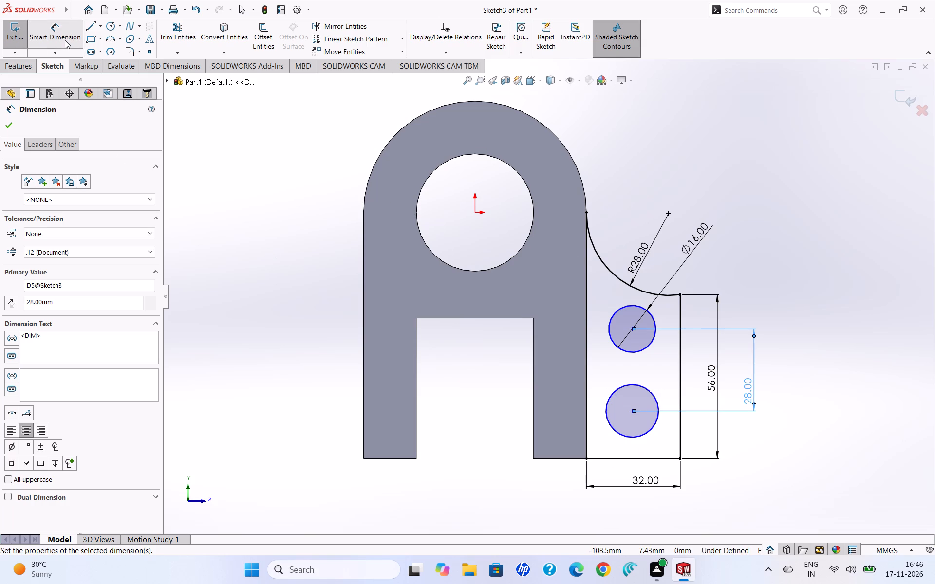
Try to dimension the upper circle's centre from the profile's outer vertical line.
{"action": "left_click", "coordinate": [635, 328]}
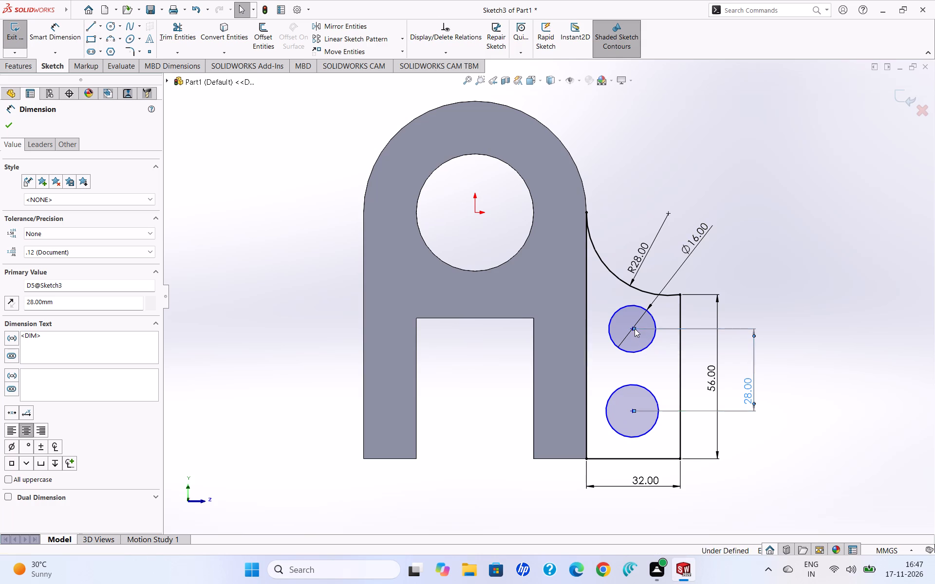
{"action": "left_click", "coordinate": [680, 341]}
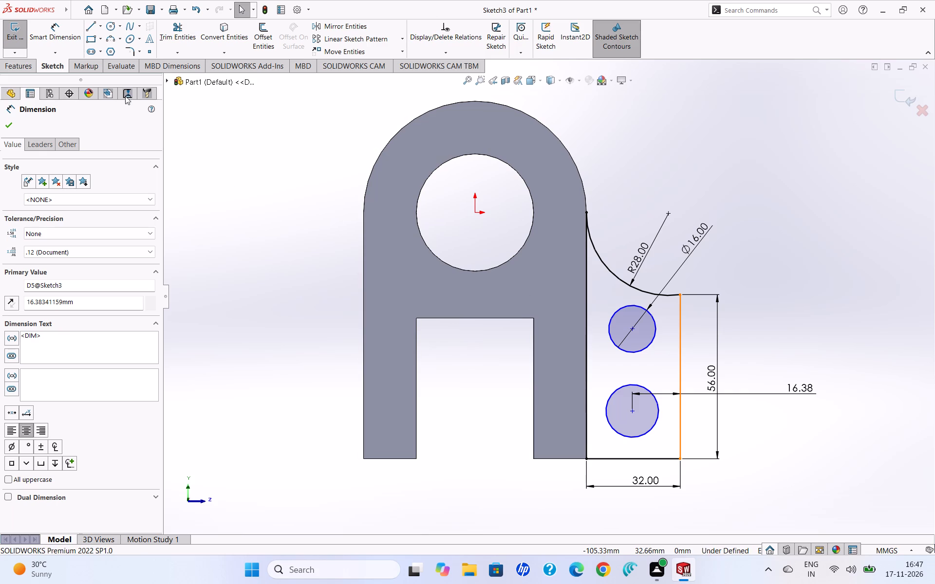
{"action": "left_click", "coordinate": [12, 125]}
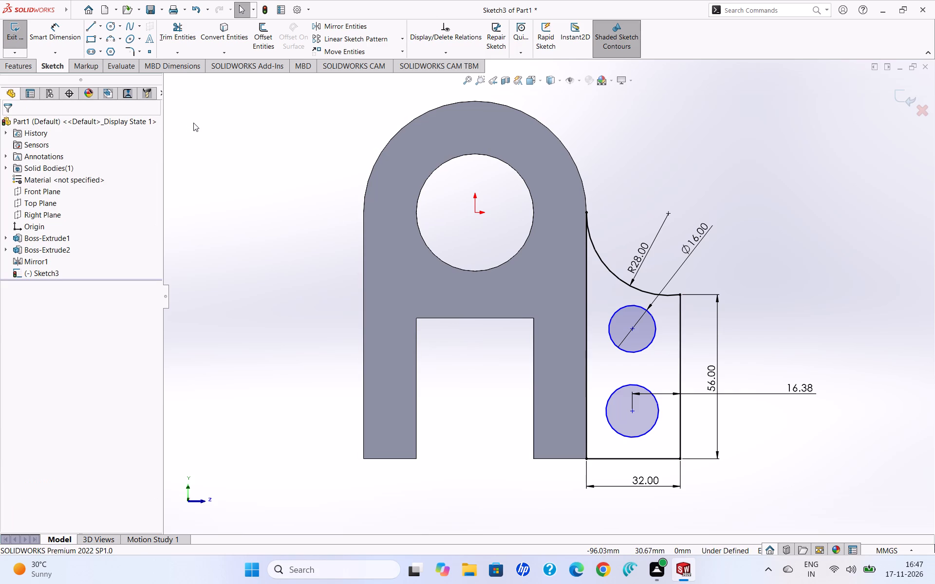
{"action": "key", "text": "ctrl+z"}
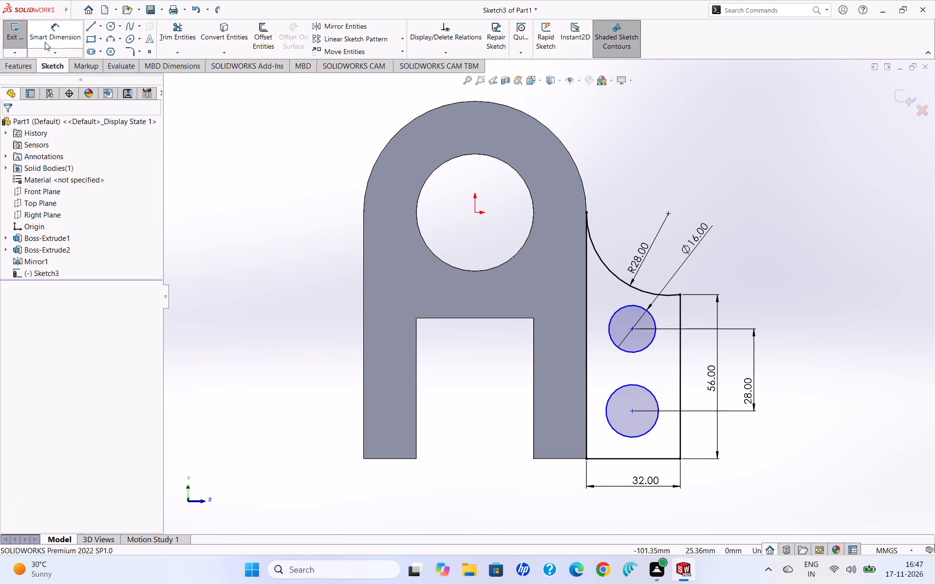
Dimension the horizontal distance from the upper circle's centre to the profile's outer vertical line to 16 mm.
{"action": "left_click", "coordinate": [50, 34]}
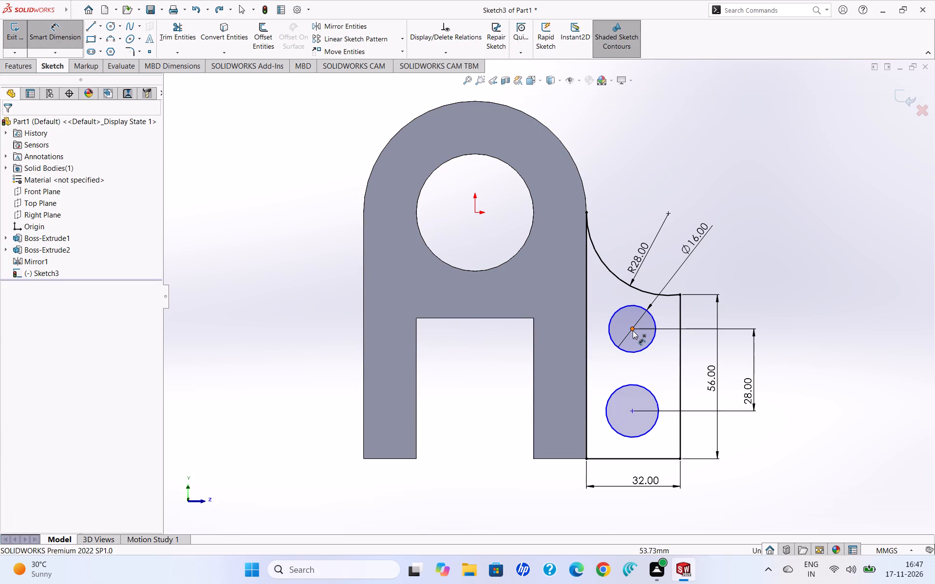
{"action": "left_click", "coordinate": [632, 329]}
{"action": "left_click", "coordinate": [679, 338]}
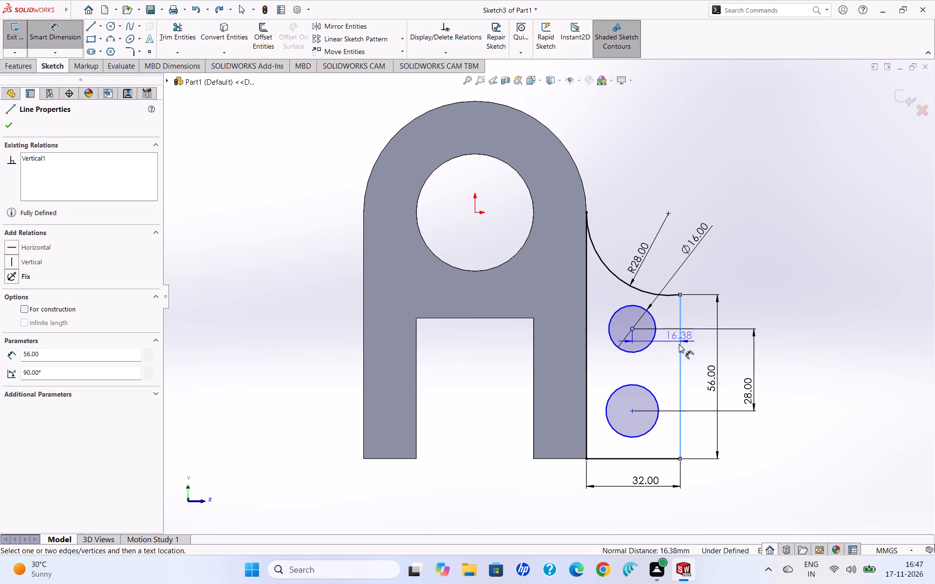
{"action": "left_click", "coordinate": [659, 374]}
{"action": "type", "text": "16"}
{"action": "key", "text": "Return"}
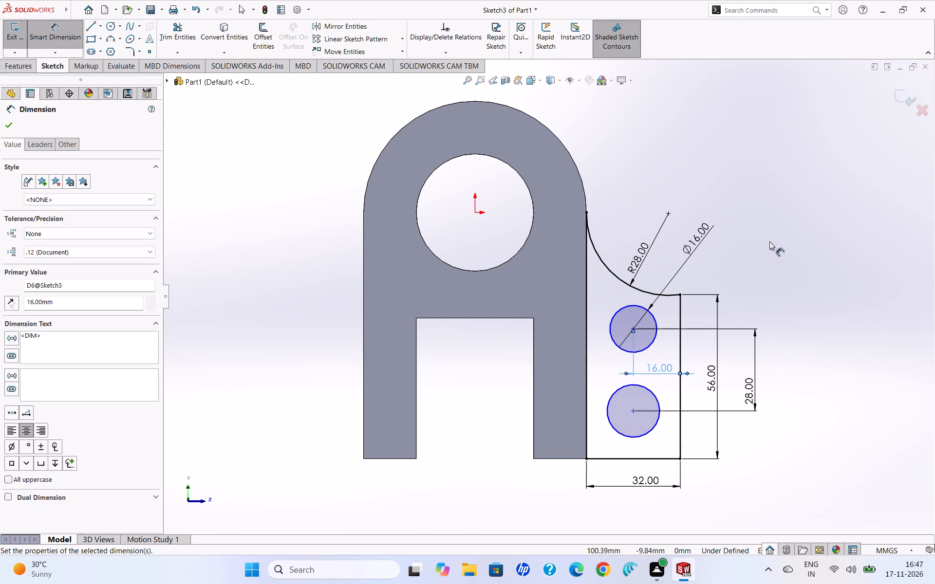
{"action": "left_click", "coordinate": [4, 125]}
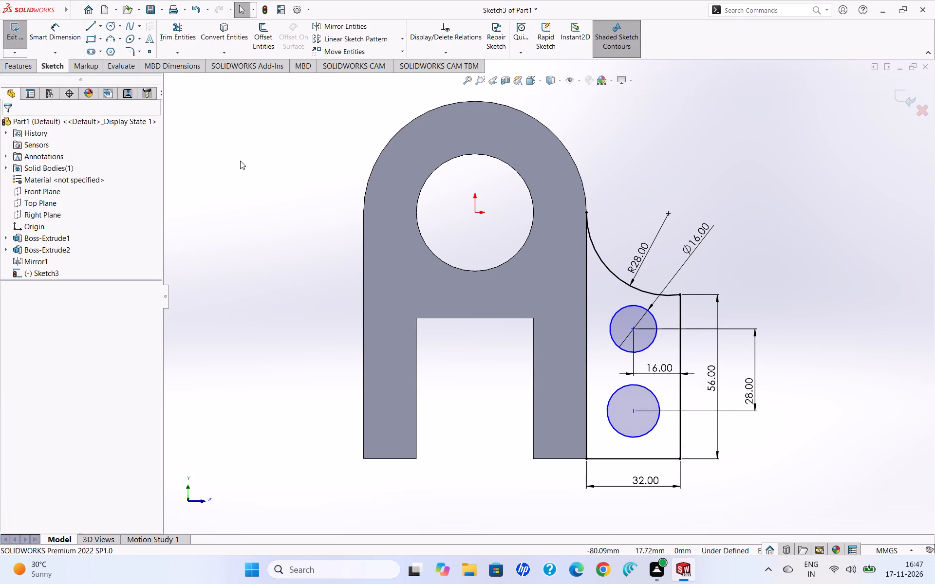
Add an Equal relation between the upper and lower circles.
{"action": "left_click", "coordinate": [614, 338], "text": "ctrl"}
{"action": "left_click", "coordinate": [631, 384], "text": "ctrl"}
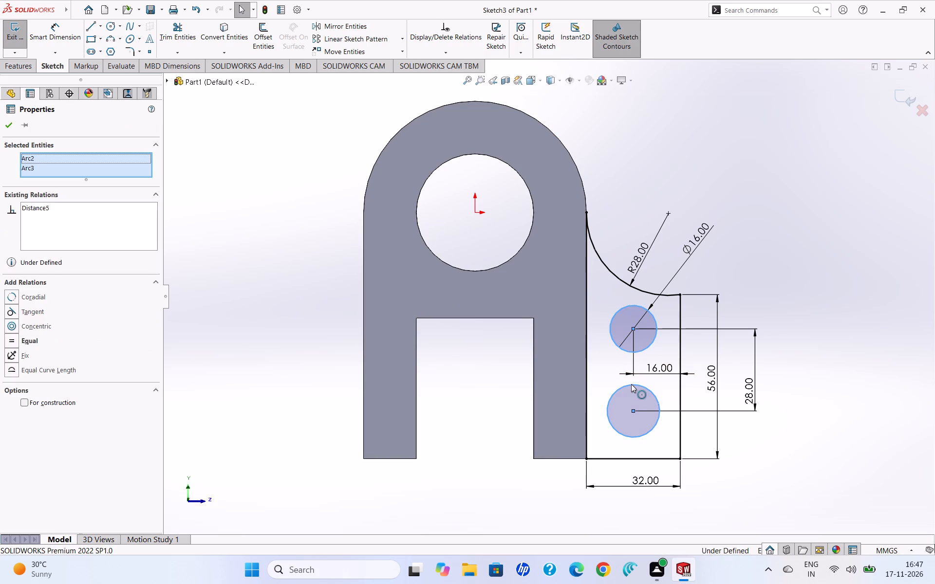
{"action": "left_click", "coordinate": [26, 342]}
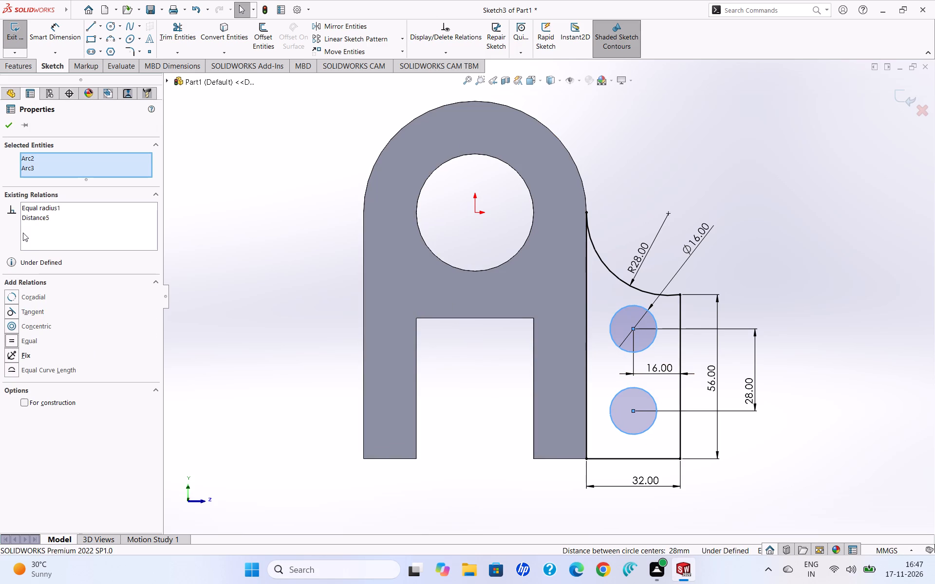
Add a Vertical relation between the centres of the upper and lower circles.
{"action": "left_click", "coordinate": [8, 123]}
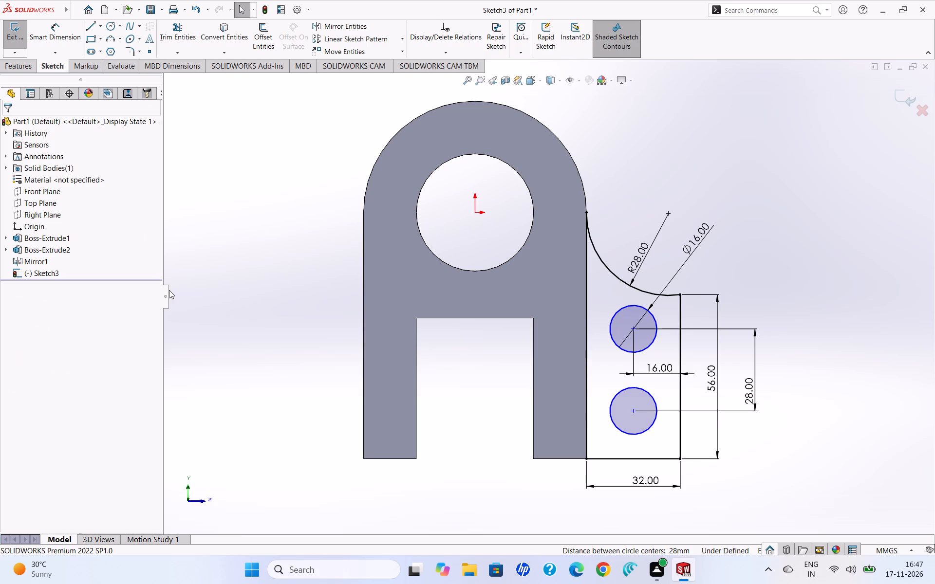
{"action": "left_click", "coordinate": [634, 412], "text": "ctrl"}
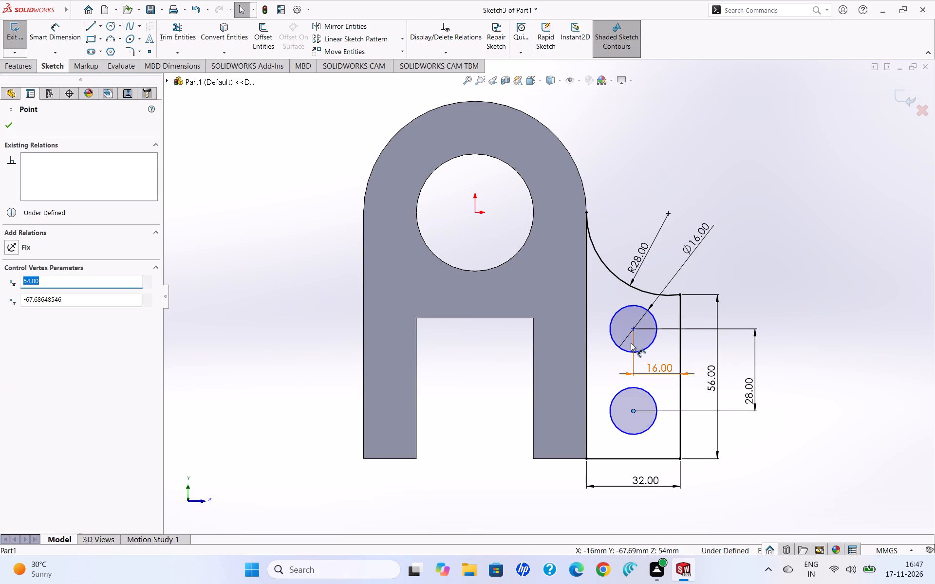
{"action": "left_click", "coordinate": [634, 329], "text": "ctrl"}
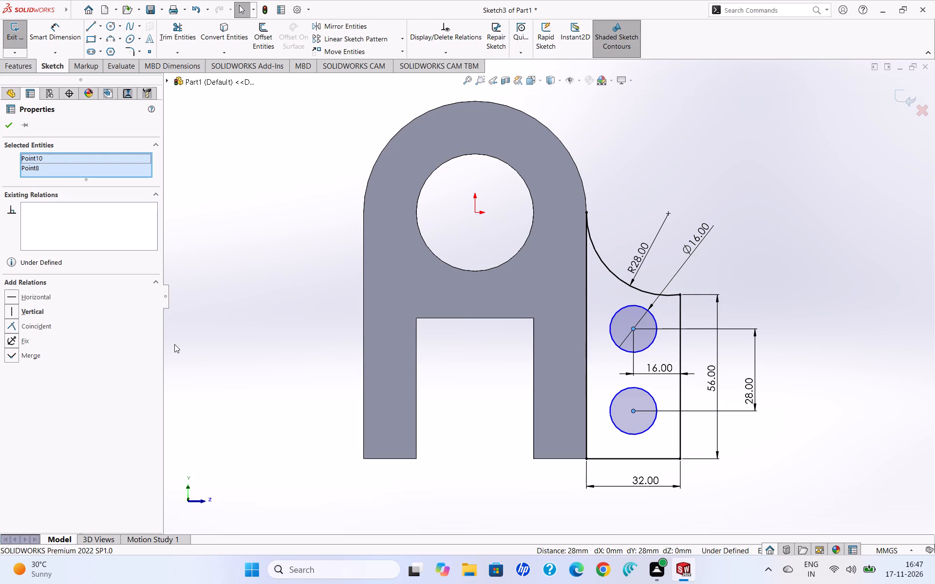
{"action": "left_click", "coordinate": [27, 310]}
{"action": "left_click", "coordinate": [7, 128]}
{"action": "left_click", "coordinate": [188, 301]}
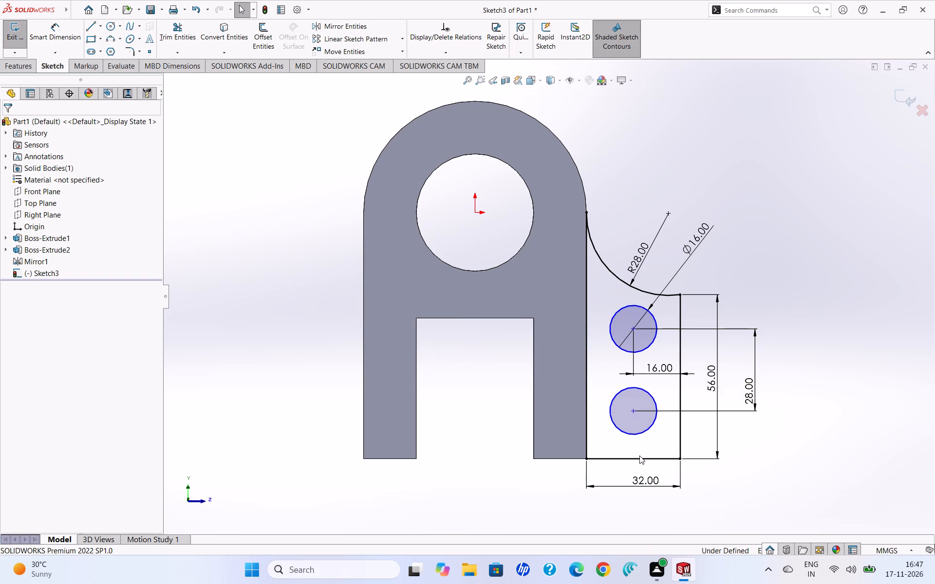
Dimension the lower circle's centre 14 mm from the profile's bottom line and exit the sketch.
{"action": "left_click", "coordinate": [55, 27]}
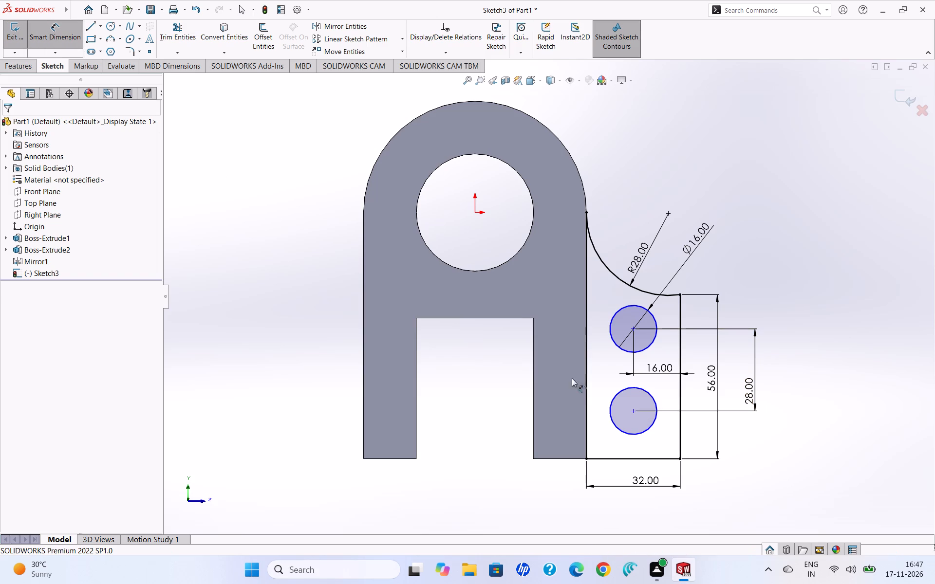
{"action": "left_click", "coordinate": [635, 411]}
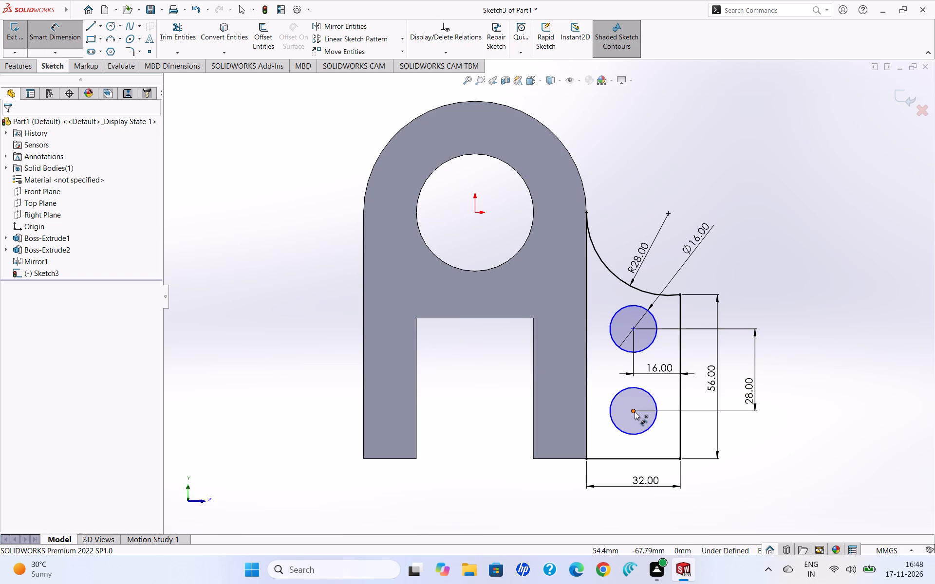
{"action": "left_click", "coordinate": [634, 459]}
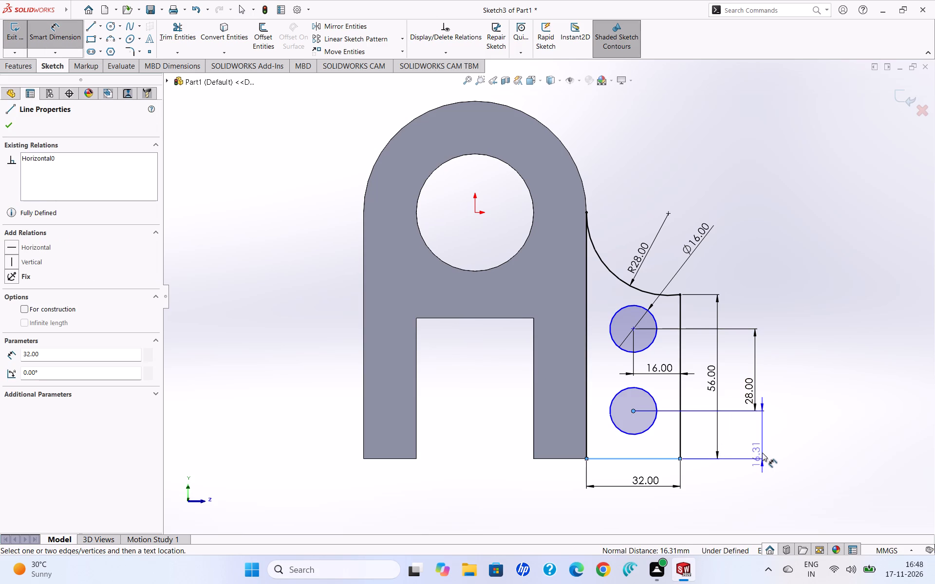
{"action": "left_click", "coordinate": [762, 443]}
{"action": "type", "text": "14"}
{"action": "key", "text": "Return"}
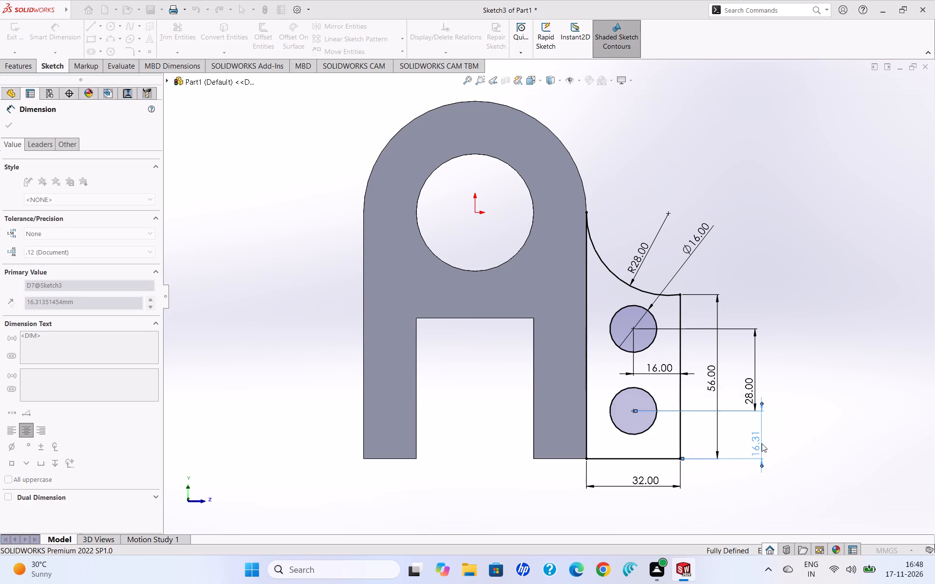
{"action": "left_click", "coordinate": [861, 254]}
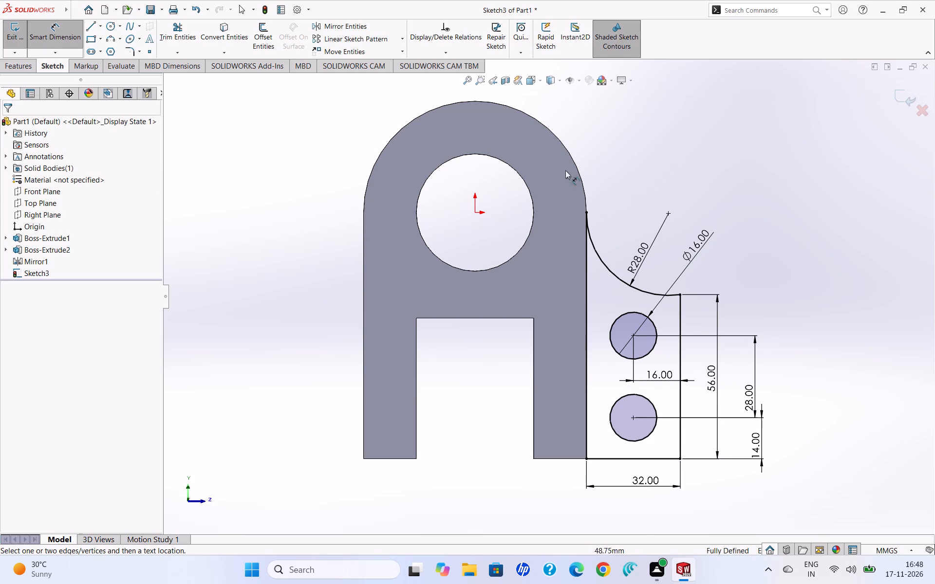
{"action": "left_click", "coordinate": [6, 33]}
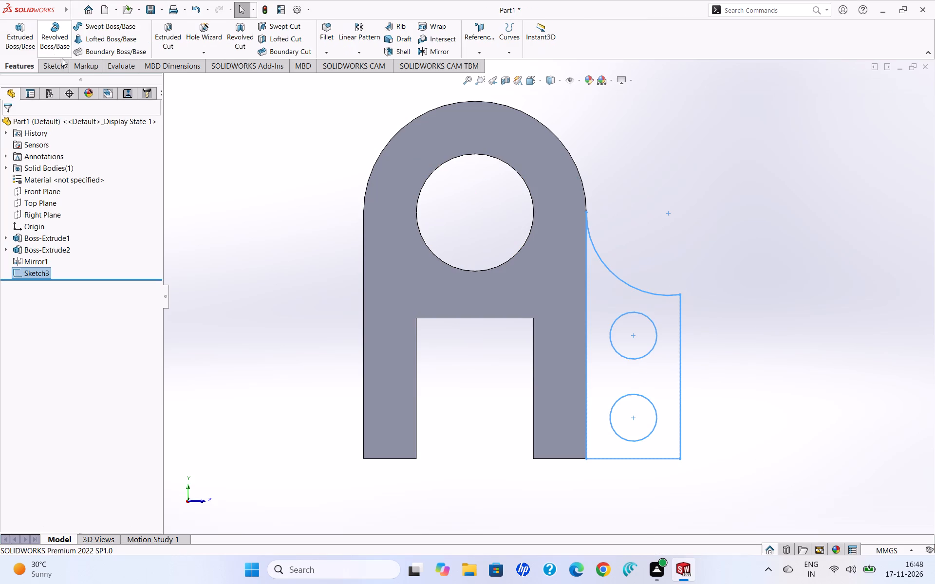
Extrude the side profile region around the two holes as a 20 mm blind boss in the reversed direction, merged with the body.
{"action": "left_click", "coordinate": [24, 46]}
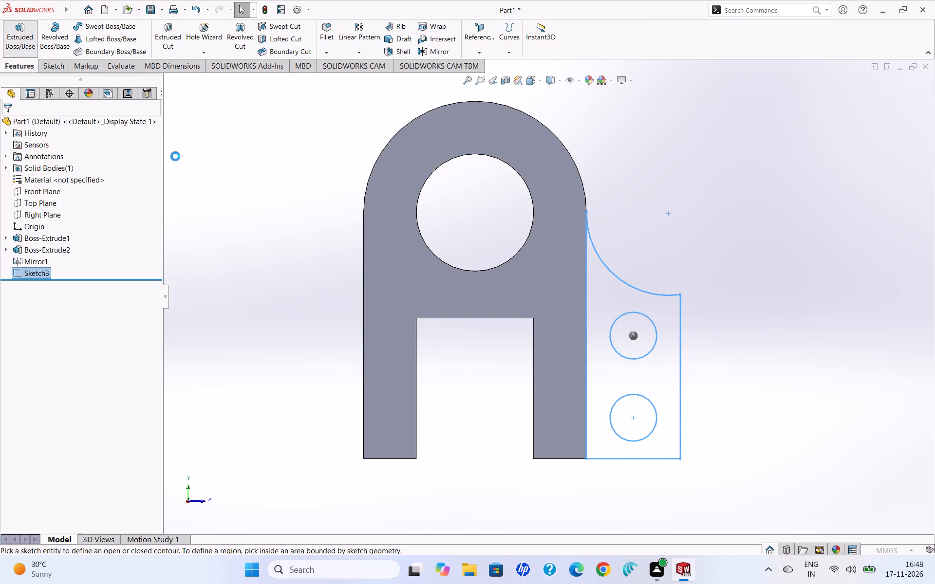
{"action": "middle_click_drag", "start_coordinate": [211, 179], "coordinate": [169, 193]}
{"action": "left_click", "coordinate": [14, 191]}
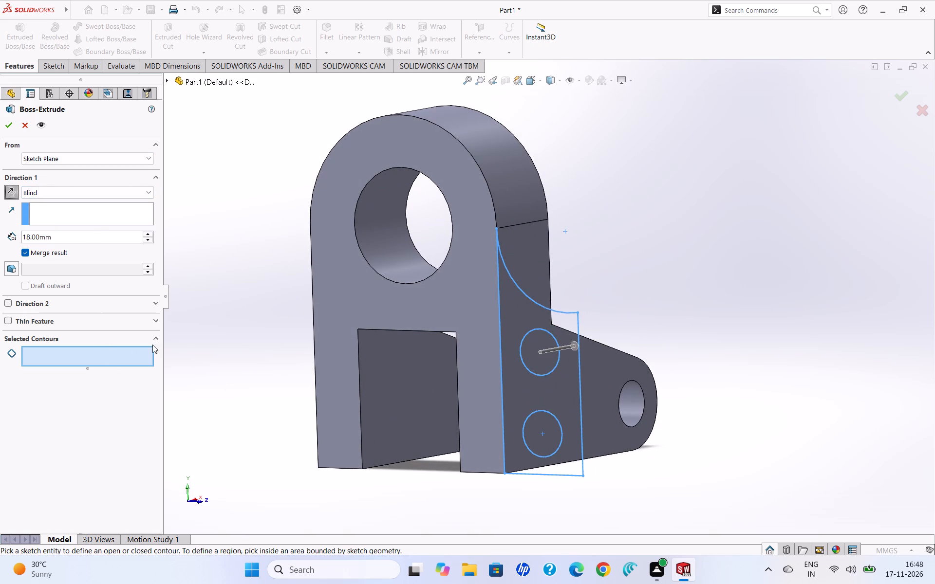
{"action": "left_click", "coordinate": [131, 347]}
{"action": "left_click", "coordinate": [573, 381]}
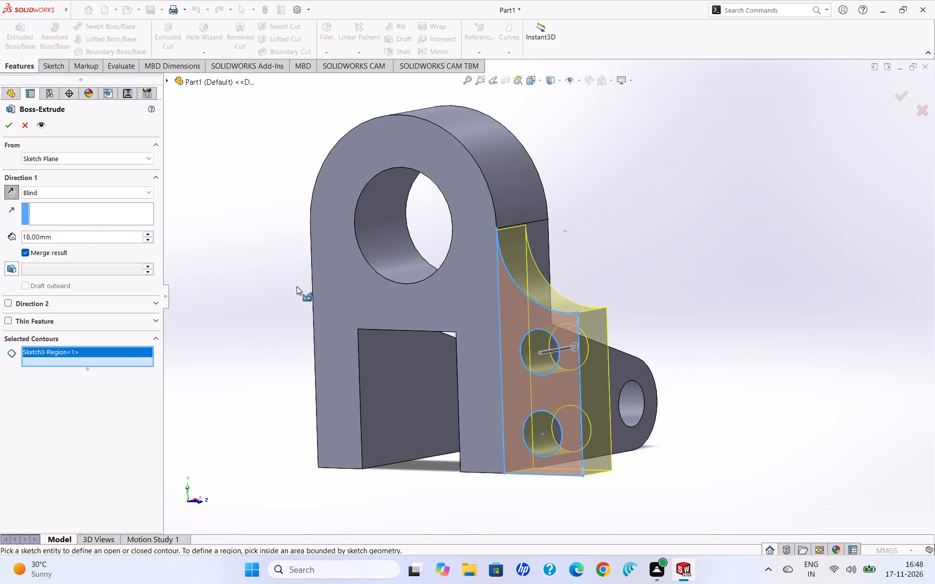
{"action": "double_click", "coordinate": [109, 236]}
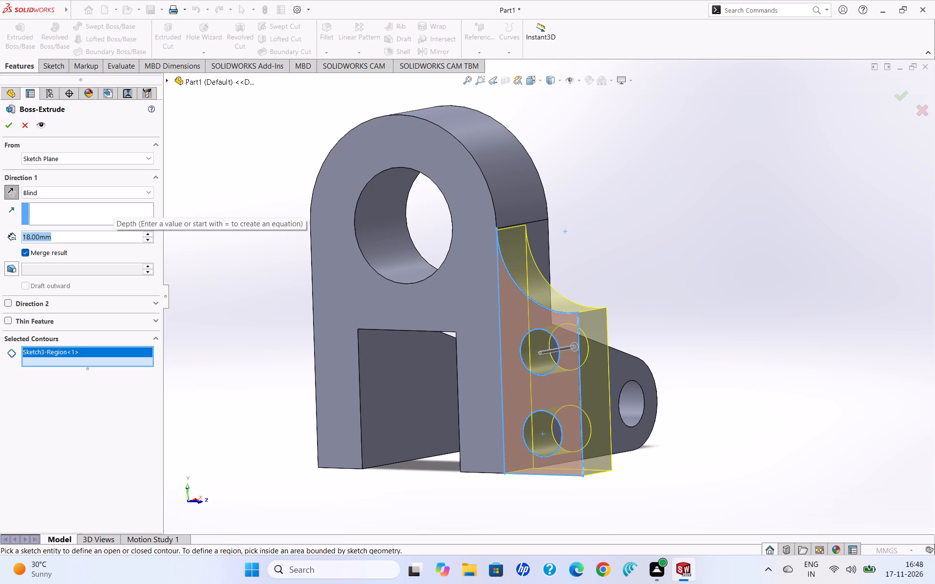
{"action": "type", "text": "20"}
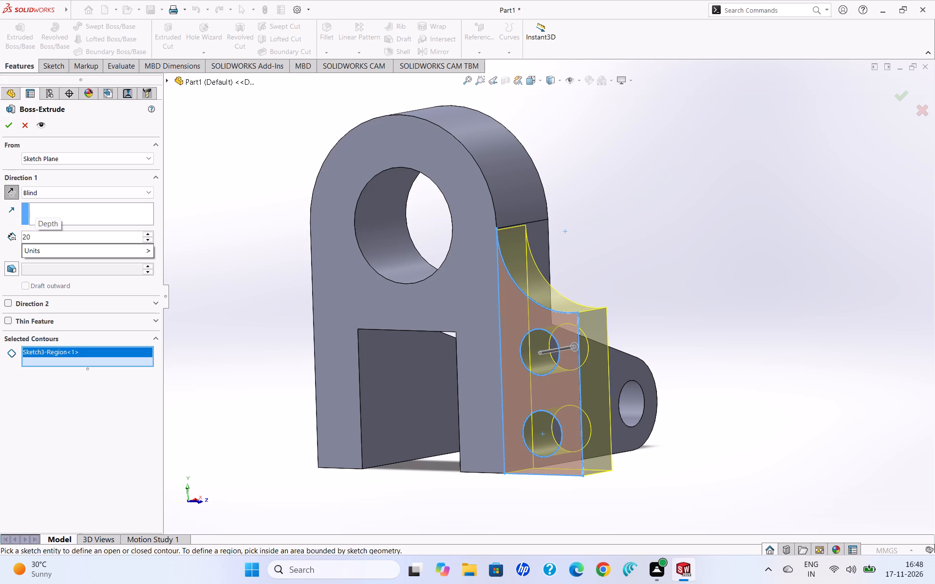
{"action": "key", "text": "Return"}
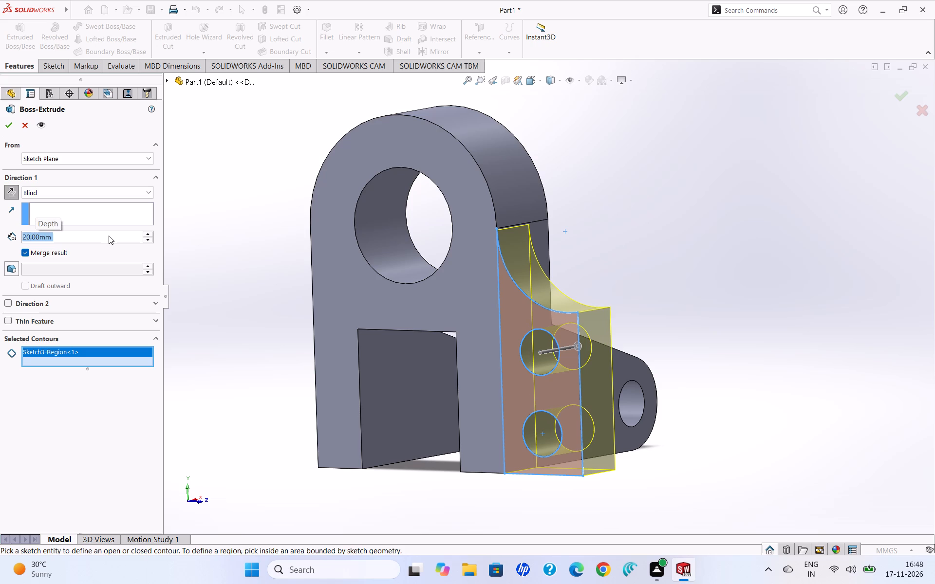
{"action": "left_click", "coordinate": [7, 123]}
Mirror the extruded side flange with its two holes about the Front Plane.
{"action": "middle_click_drag", "start_coordinate": [224, 179], "coordinate": [32, 196]}
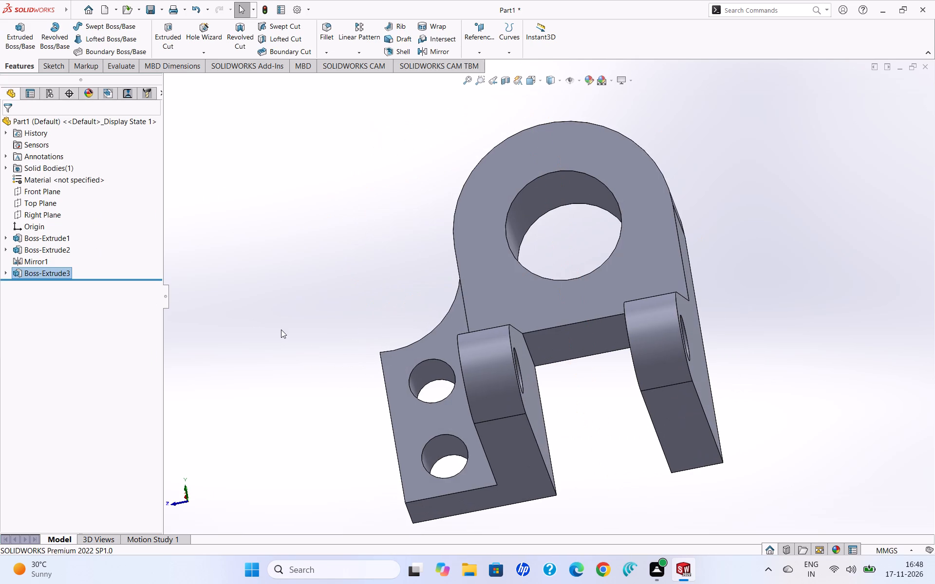
{"action": "left_click", "coordinate": [448, 49]}
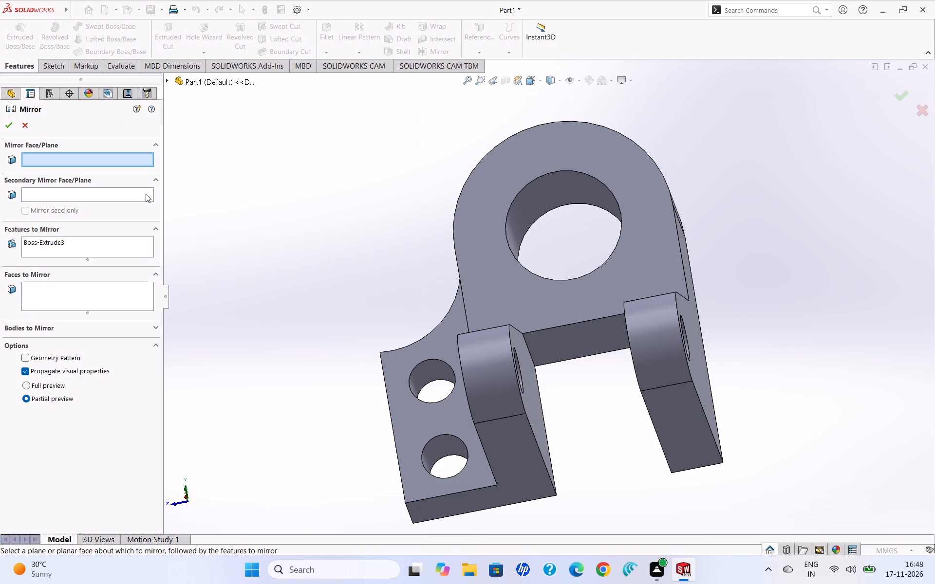
{"action": "left_click", "coordinate": [168, 82]}
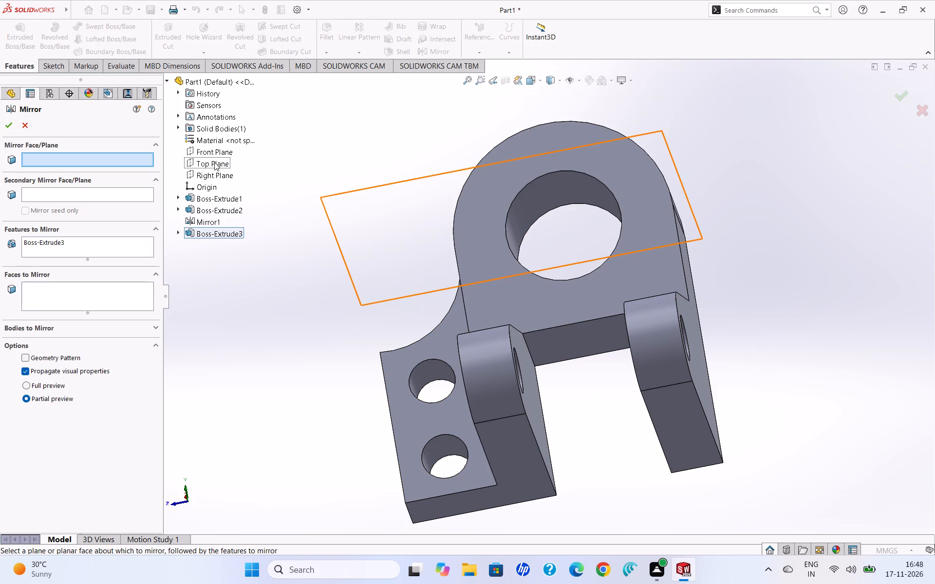
{"action": "left_click", "coordinate": [215, 156]}
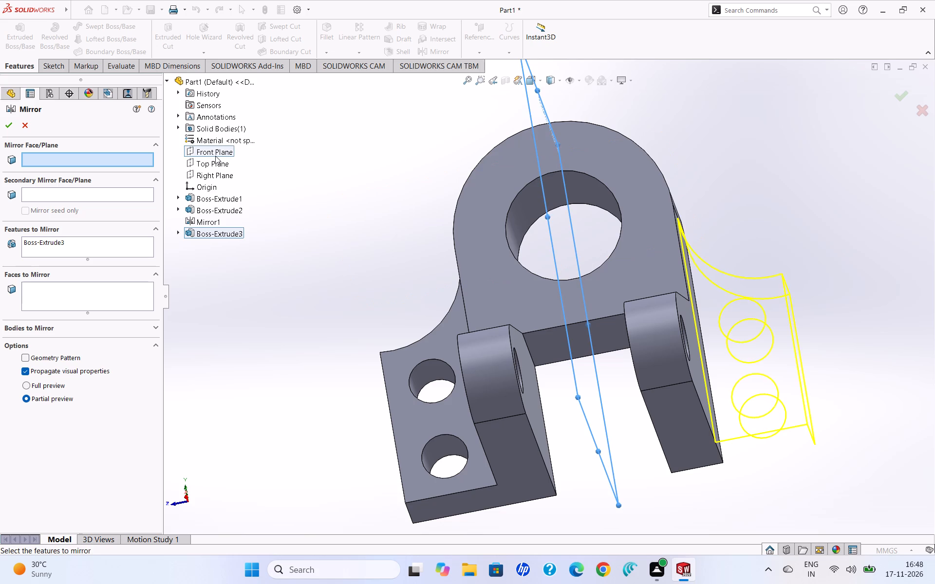
{"action": "left_click", "coordinate": [7, 125]}
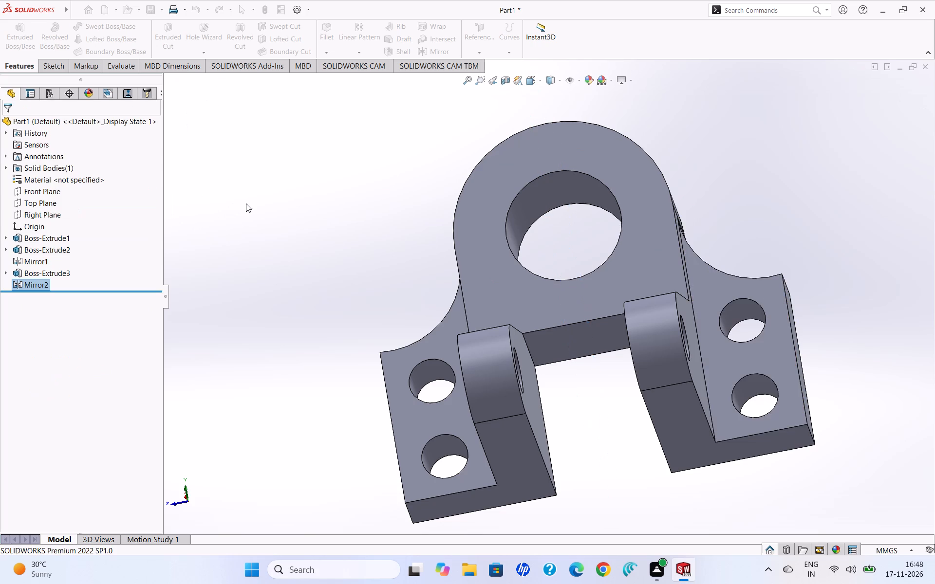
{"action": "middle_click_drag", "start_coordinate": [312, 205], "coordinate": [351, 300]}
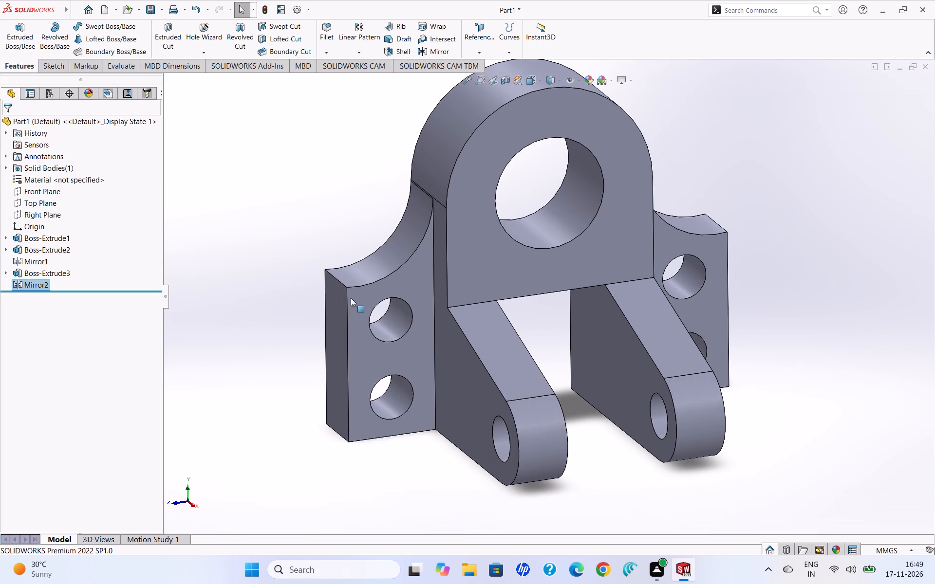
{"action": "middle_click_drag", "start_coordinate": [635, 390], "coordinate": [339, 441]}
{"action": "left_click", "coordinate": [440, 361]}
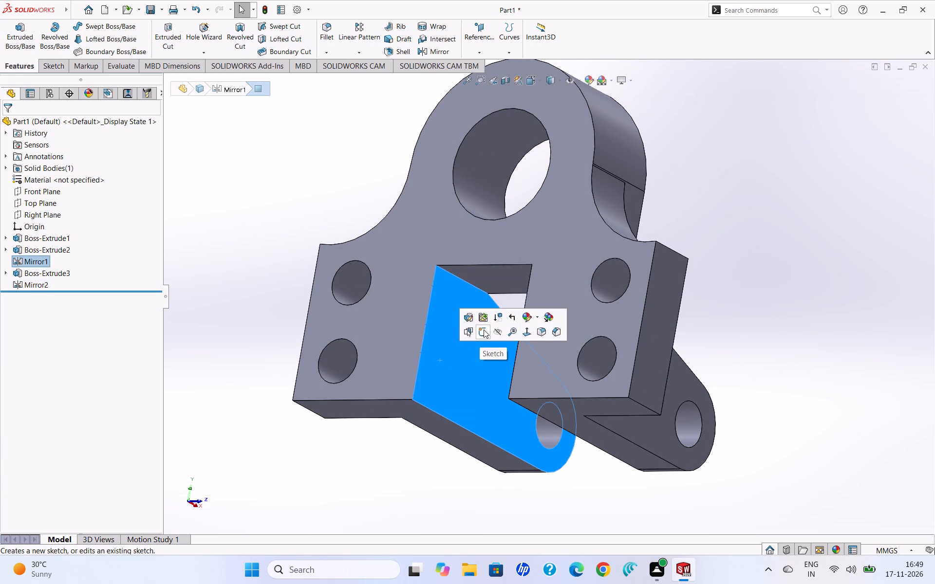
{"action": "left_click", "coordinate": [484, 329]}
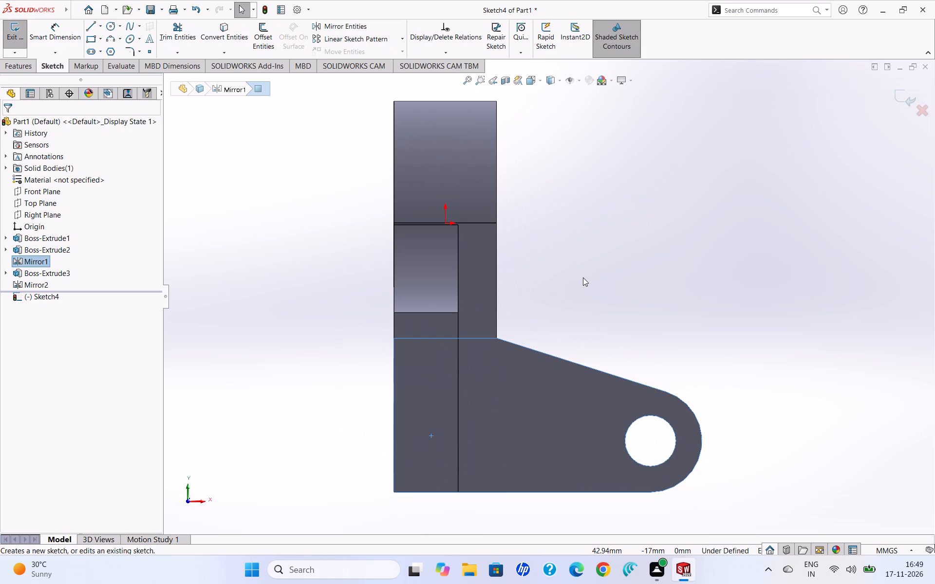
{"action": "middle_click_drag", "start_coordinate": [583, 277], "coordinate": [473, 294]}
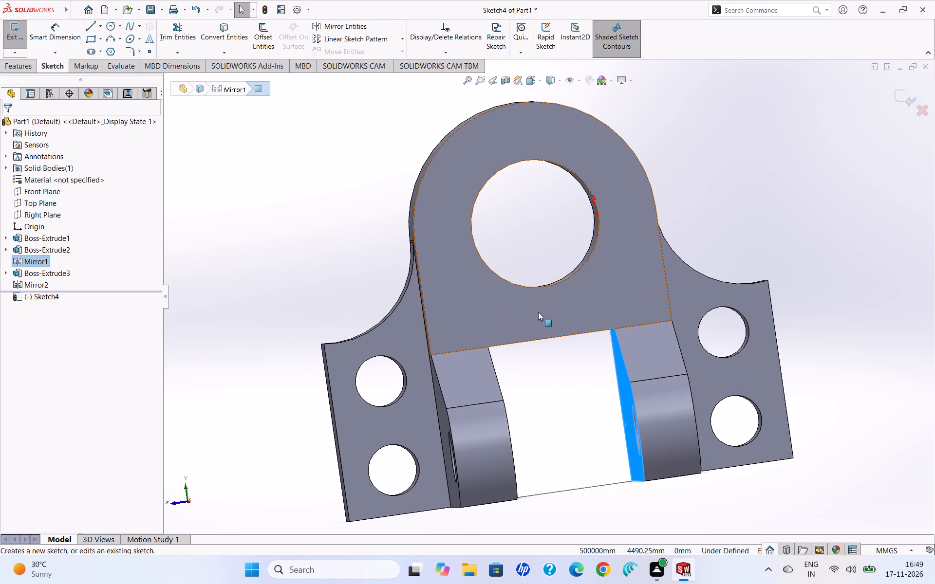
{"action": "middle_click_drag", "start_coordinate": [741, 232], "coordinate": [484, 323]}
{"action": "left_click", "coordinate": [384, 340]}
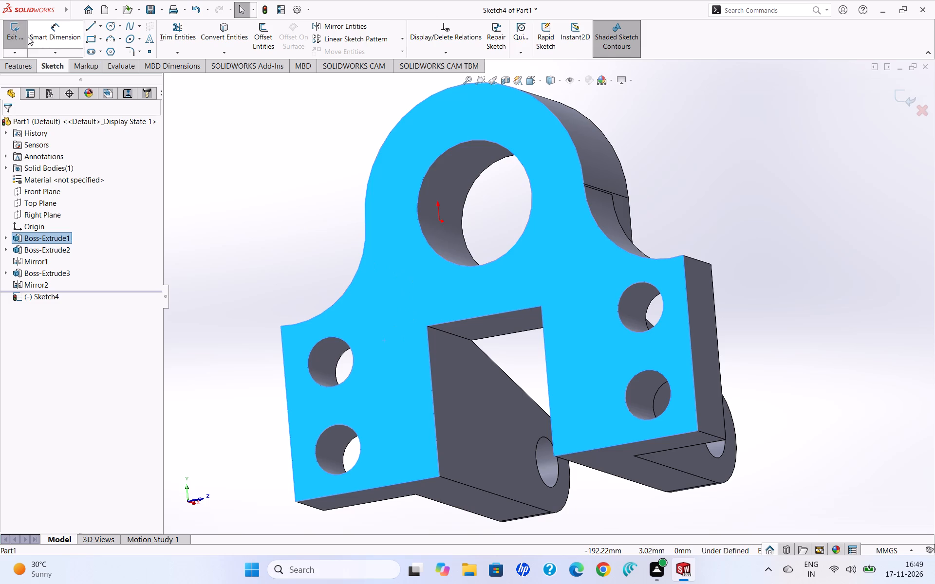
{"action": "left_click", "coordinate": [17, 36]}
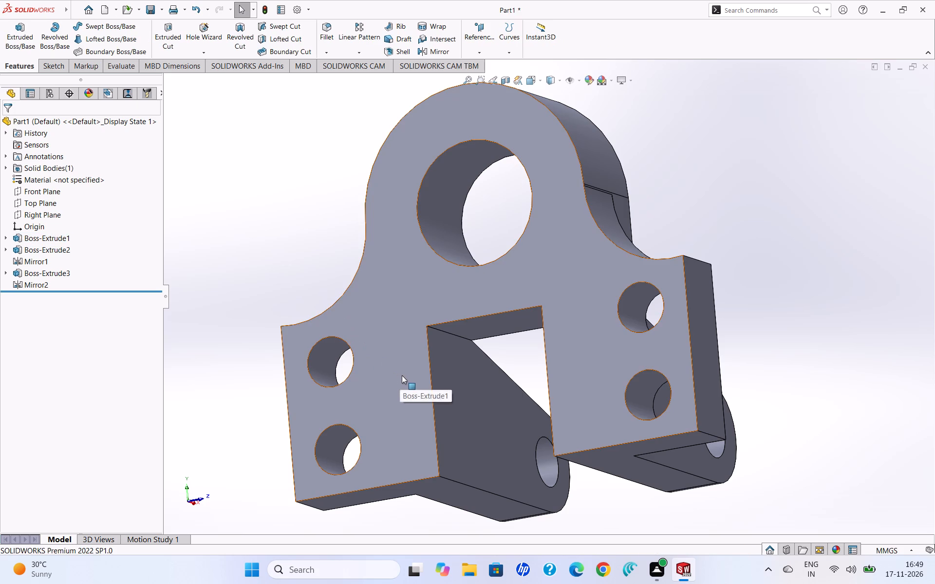
Open a sketch on the bracket's flat back face and convert the face's outline into sketch entities.
{"action": "left_click", "coordinate": [402, 375]}
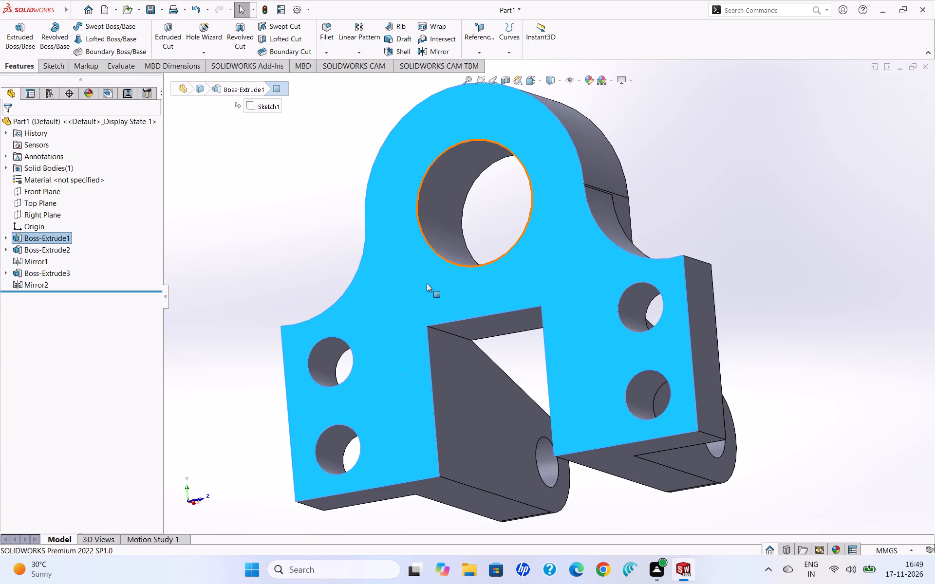
{"action": "right_click", "coordinate": [410, 283]}
{"action": "left_click", "coordinate": [433, 272]}
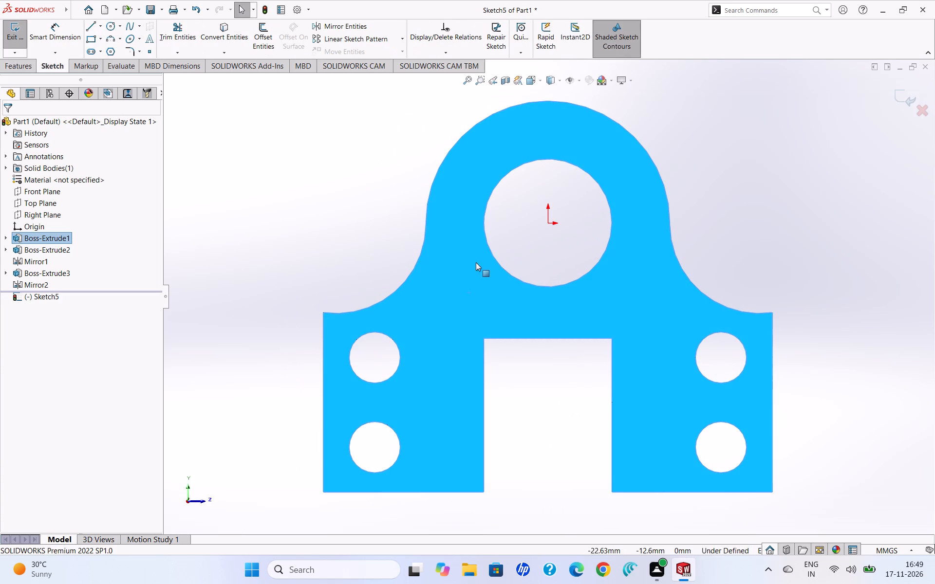
{"action": "left_click", "coordinate": [93, 24]}
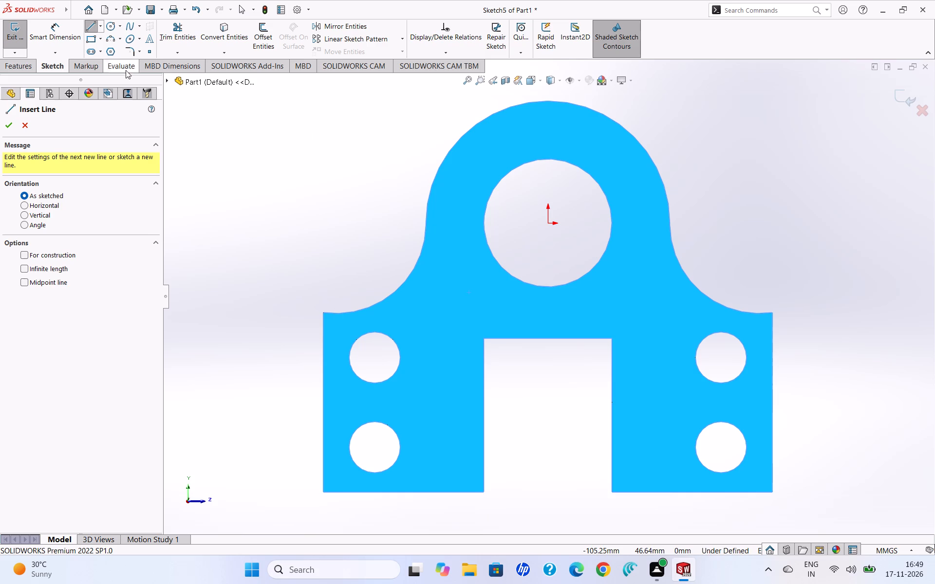
{"action": "left_click", "coordinate": [28, 126]}
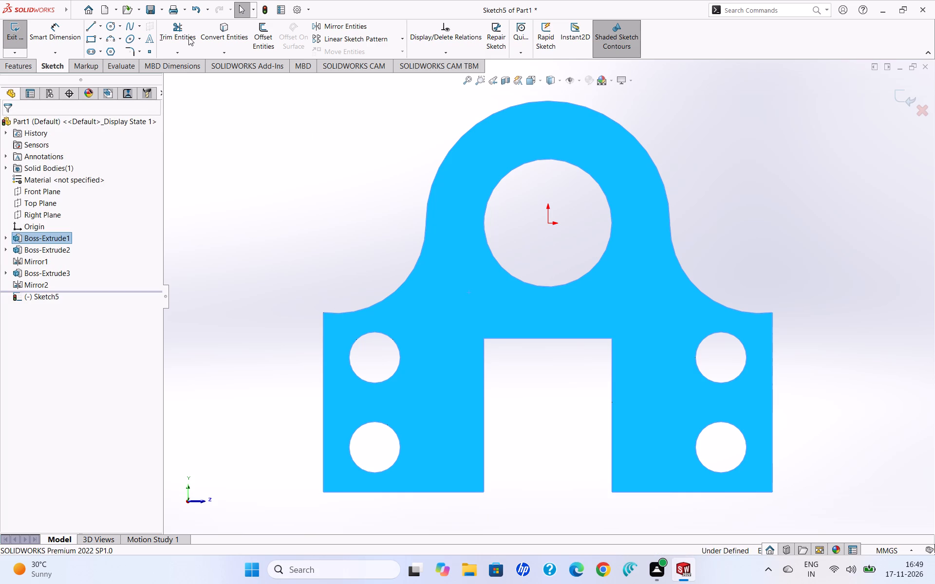
{"action": "left_click", "coordinate": [235, 32]}
{"action": "left_click", "coordinate": [483, 390]}
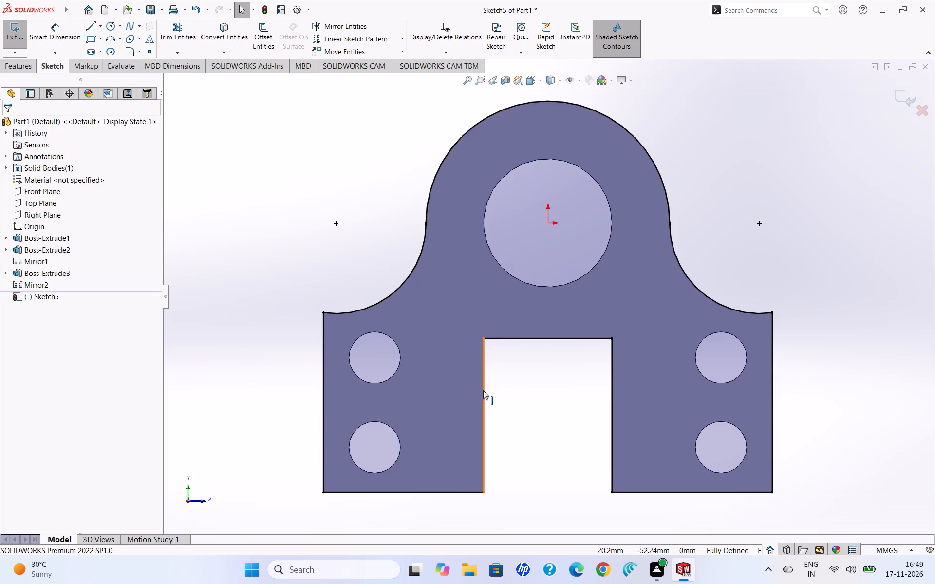
{"action": "left_click", "coordinate": [246, 157]}
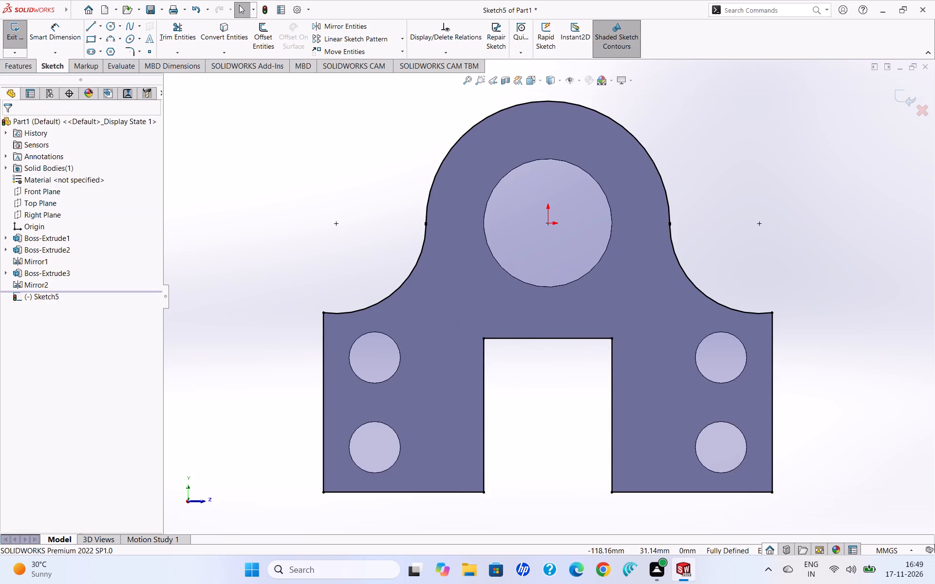
Sketch a horizontal line about 3.75 mm inward from the slot's lower-left corner, continuing with a 48 mm vertical line to the slot's top edge.
{"action": "left_click", "coordinate": [91, 26]}
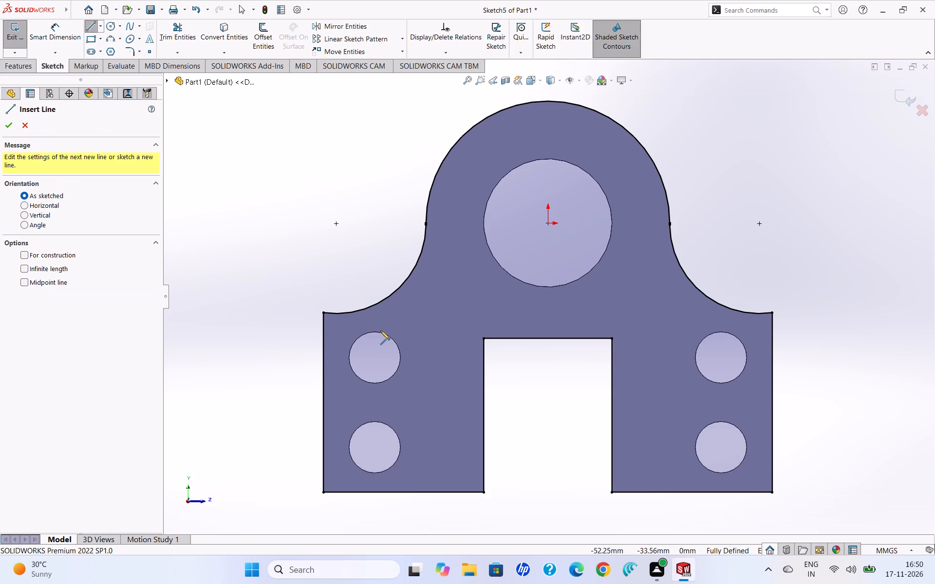
{"action": "left_click", "coordinate": [486, 493]}
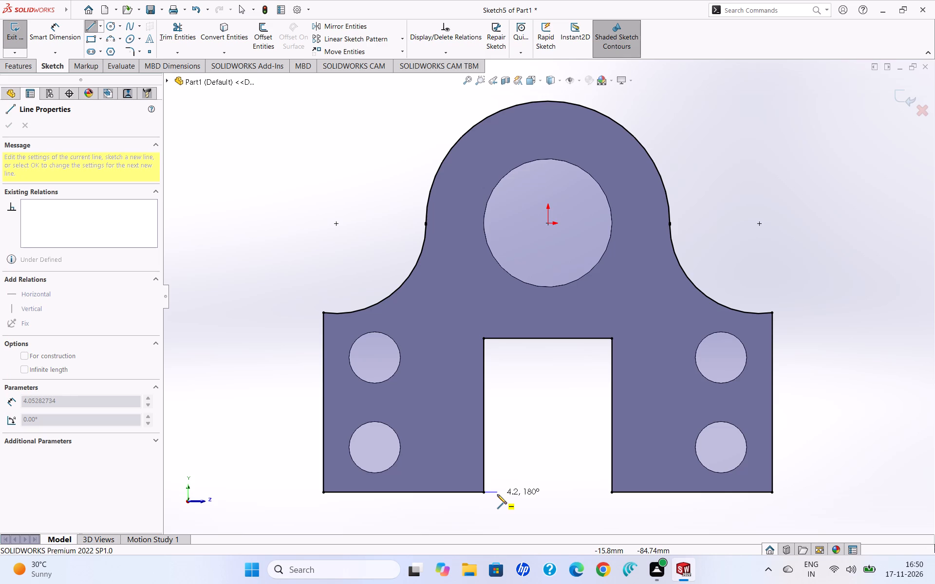
{"action": "left_click", "coordinate": [496, 494]}
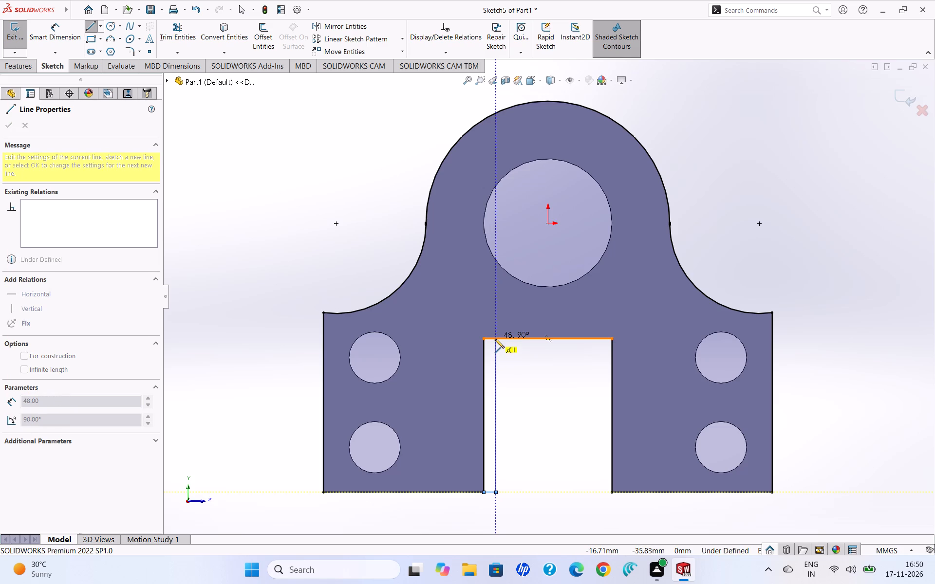
{"action": "left_click", "coordinate": [495, 339]}
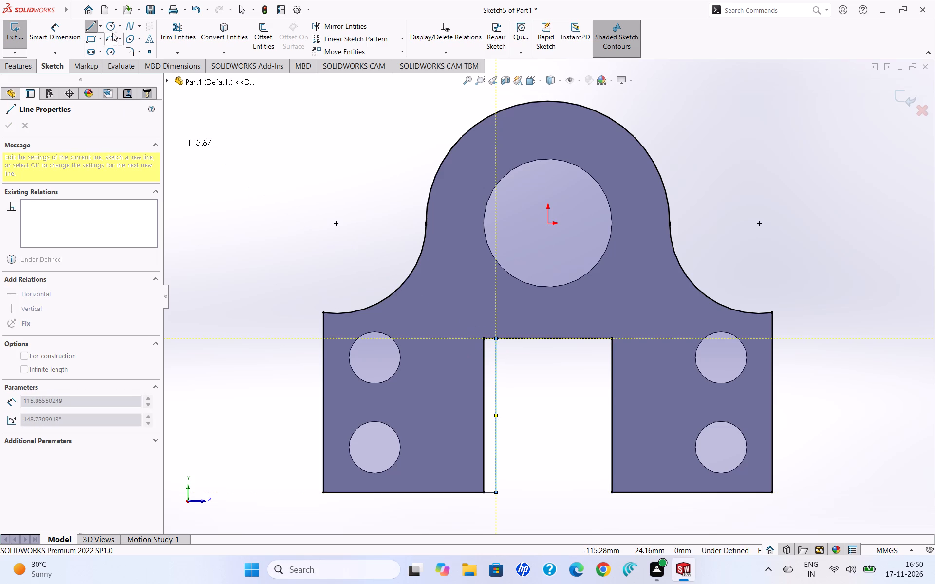
{"action": "left_click", "coordinate": [92, 26]}
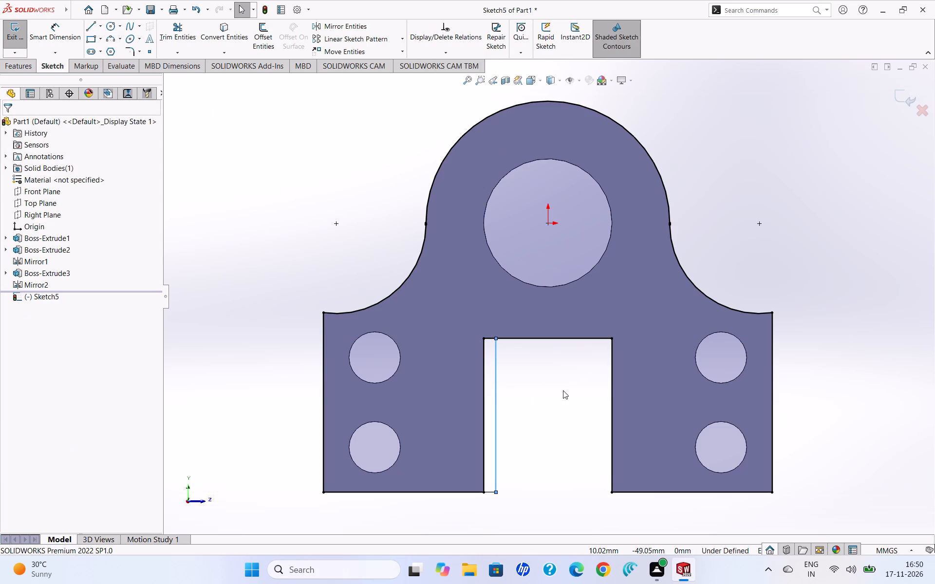
Dimension the short horizontal line at the slot's bottom to 4 mm and exit the sketch.
{"action": "left_click", "coordinate": [69, 34]}
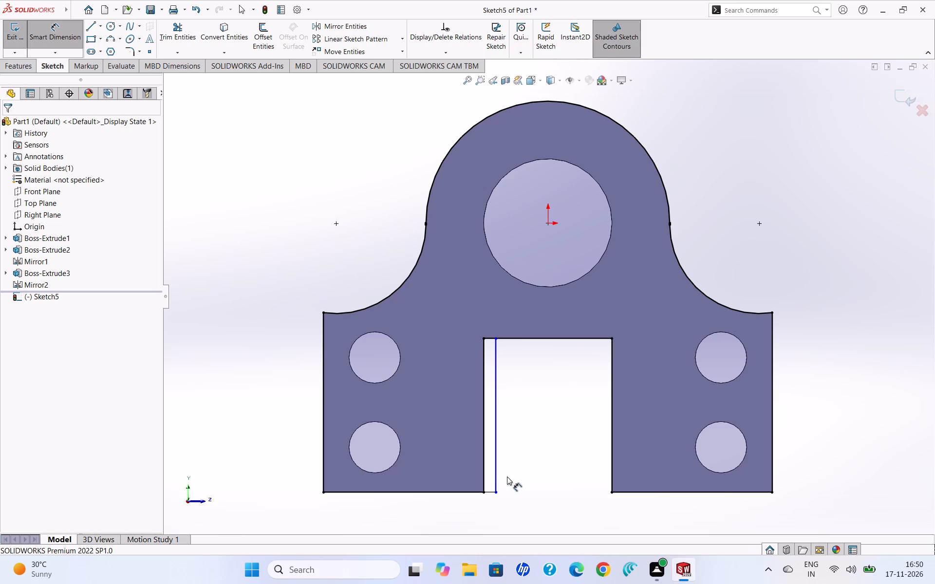
{"action": "left_click", "coordinate": [491, 493]}
{"action": "left_click", "coordinate": [491, 511]}
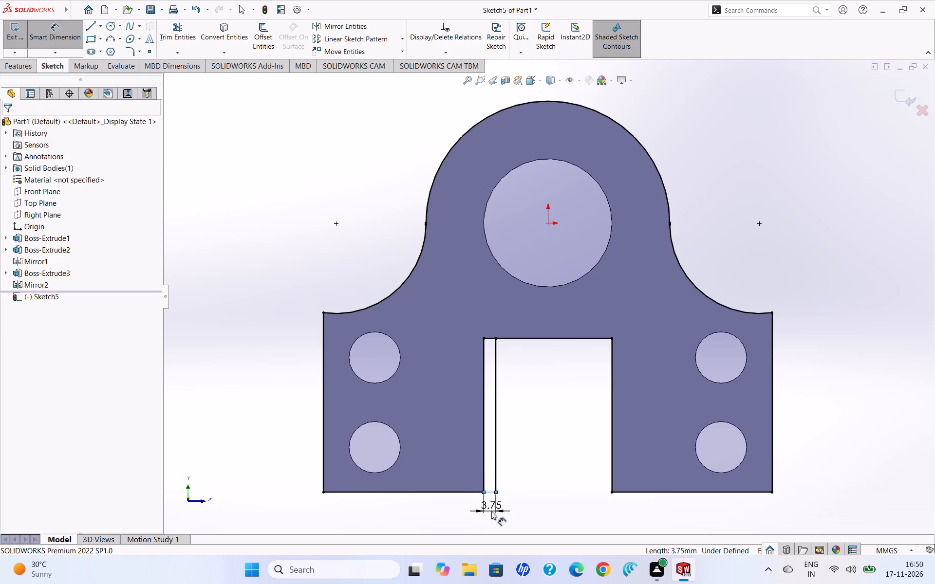
{"action": "key", "text": "4"}
{"action": "key", "text": "Return"}
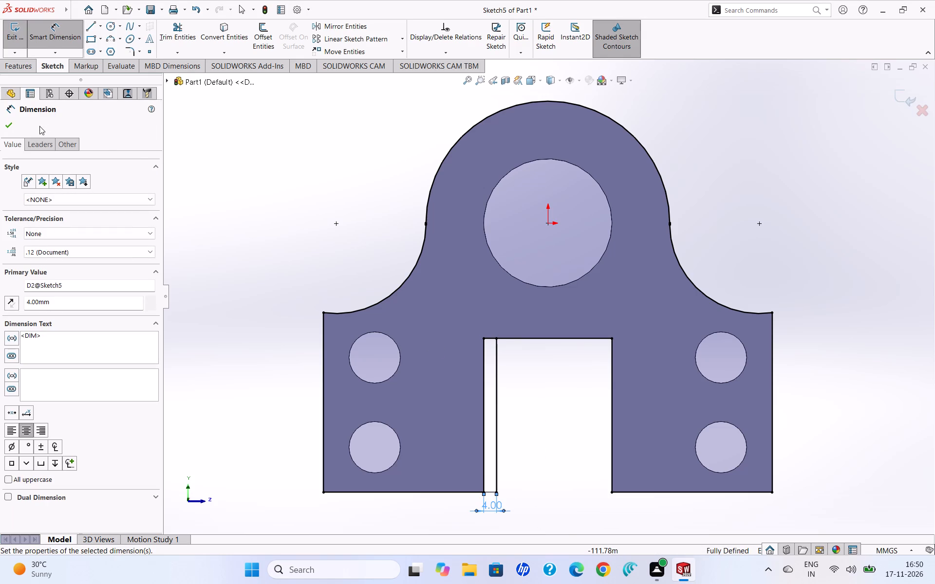
{"action": "left_click", "coordinate": [12, 127]}
{"action": "left_click", "coordinate": [21, 34]}
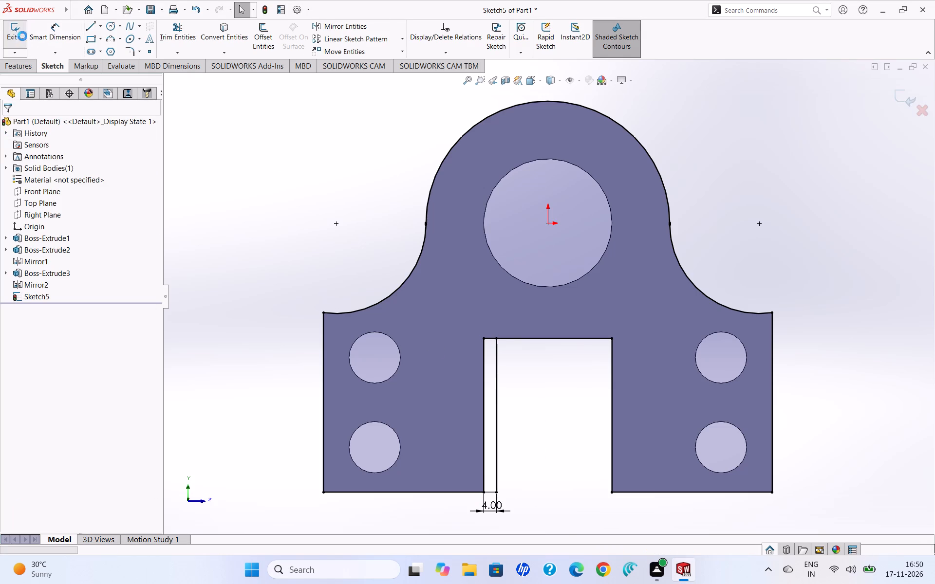
Extrude the narrow strip region beside the slot wall as a 20 mm blind boss in the reversed direction, merged with the body.
{"action": "left_click", "coordinate": [28, 43]}
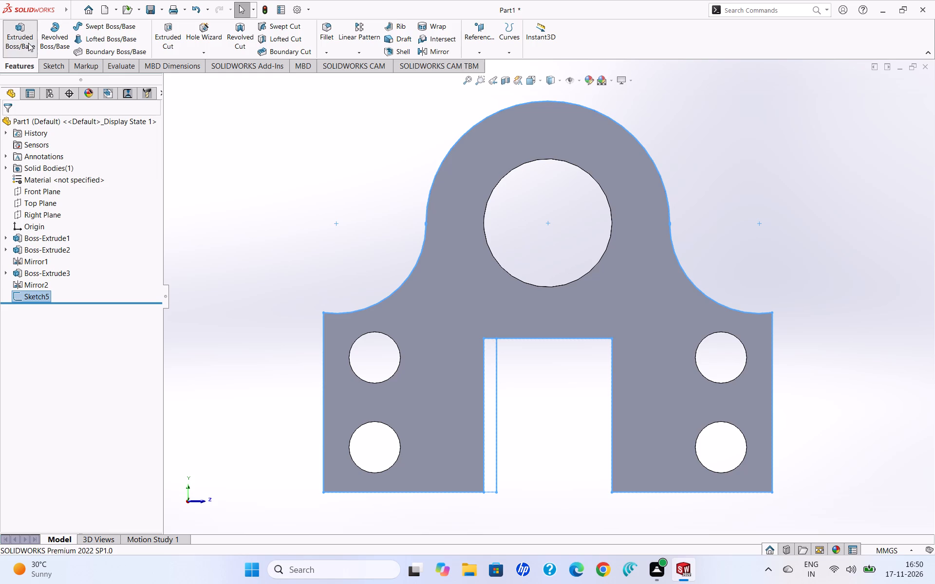
{"action": "middle_click_drag", "start_coordinate": [277, 227], "coordinate": [253, 232]}
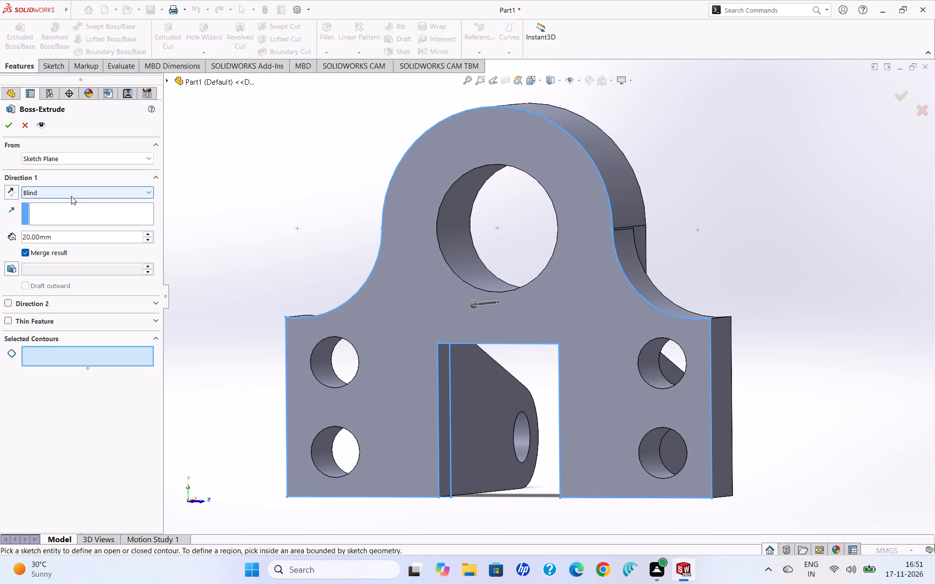
{"action": "left_click", "coordinate": [10, 190]}
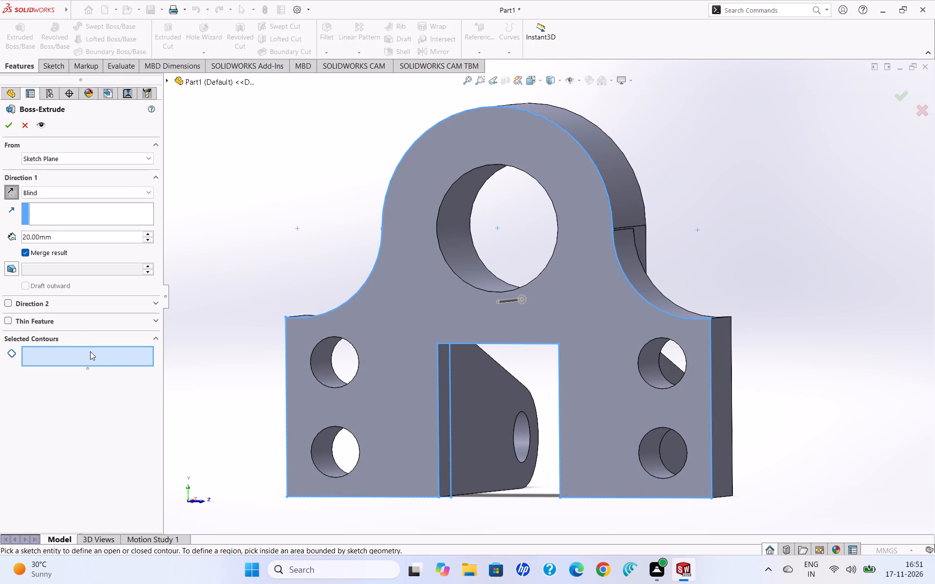
{"action": "left_click", "coordinate": [92, 352]}
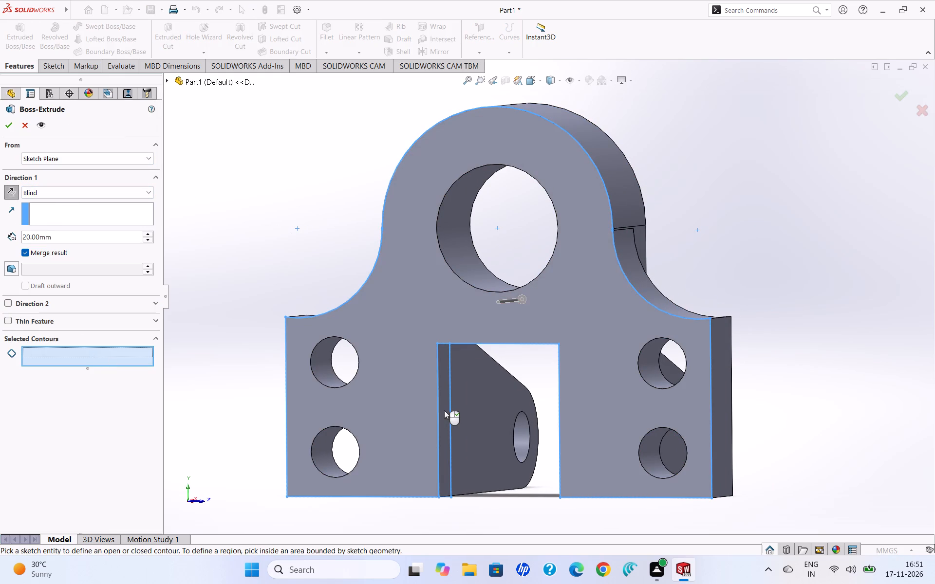
{"action": "left_click", "coordinate": [444, 410]}
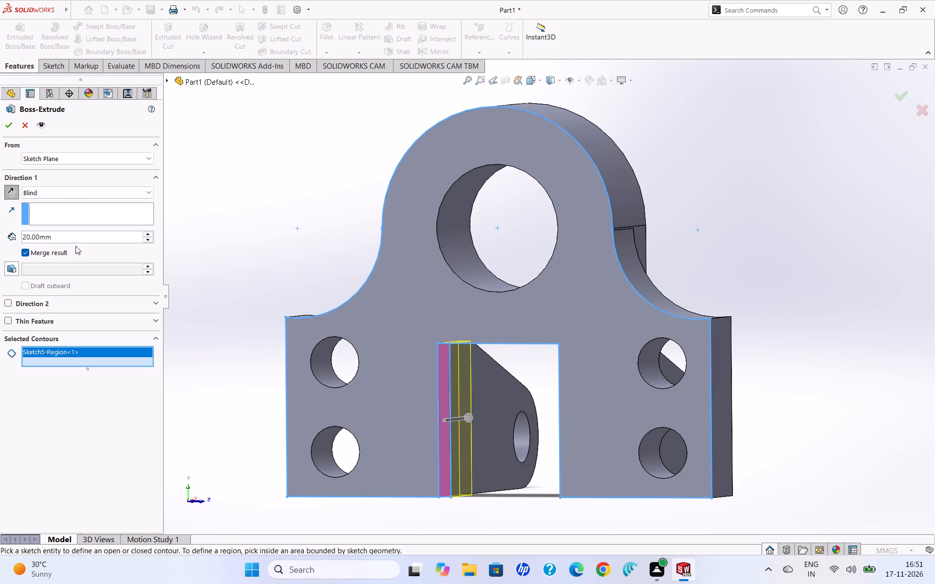
{"action": "double_click", "coordinate": [76, 238]}
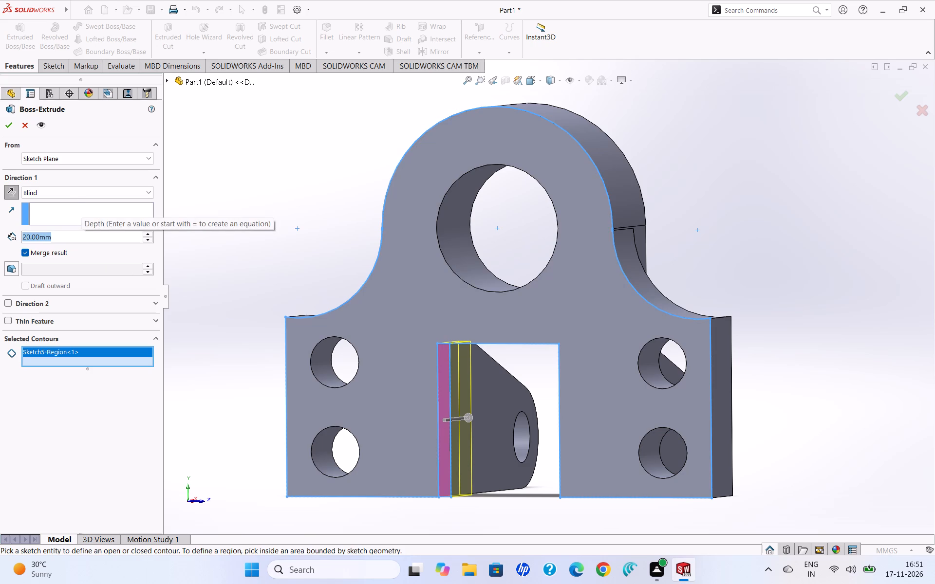
{"action": "left_click", "coordinate": [12, 129]}
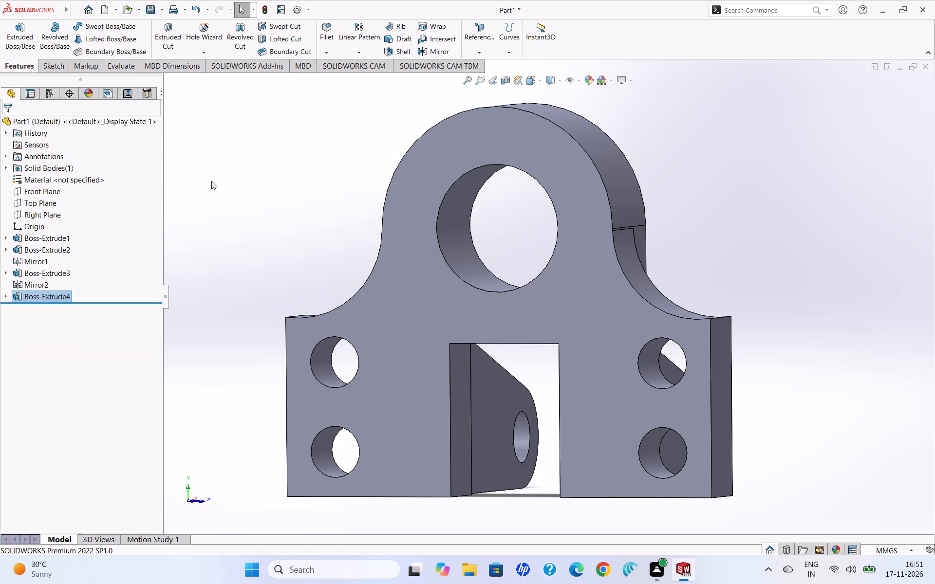
Mirror the extruded slot strip about the Front Plane.
{"action": "middle_click_drag", "start_coordinate": [238, 187], "coordinate": [56, 202]}
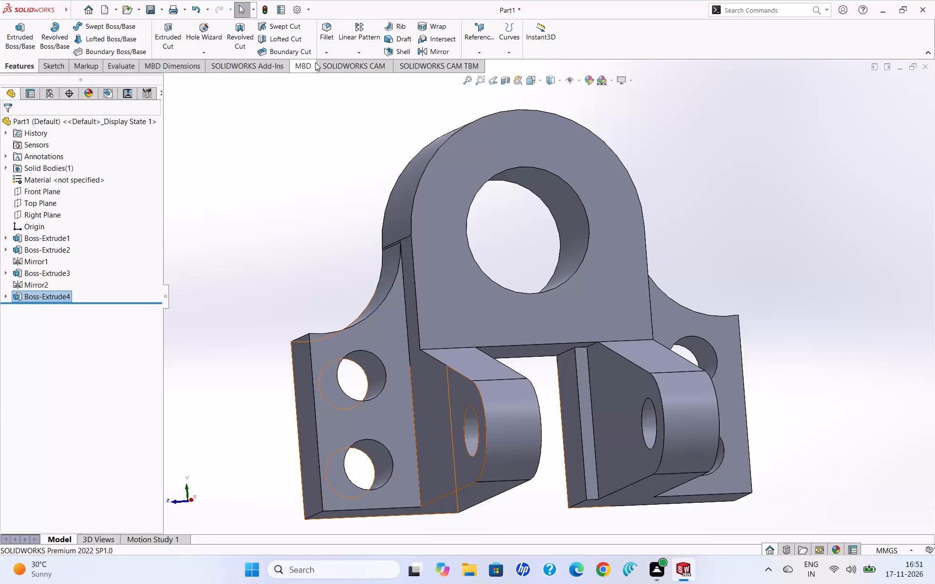
{"action": "left_click", "coordinate": [439, 50]}
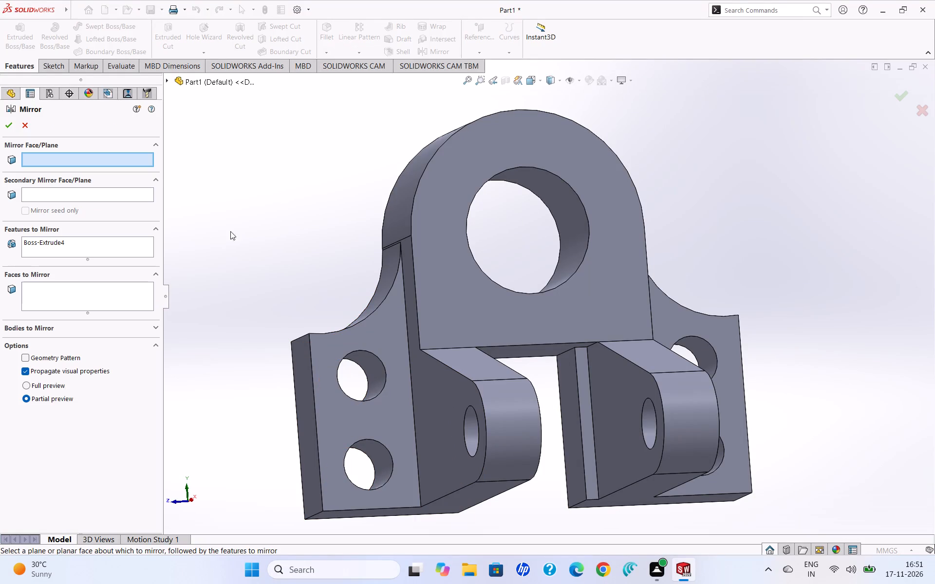
{"action": "left_click", "coordinate": [168, 81]}
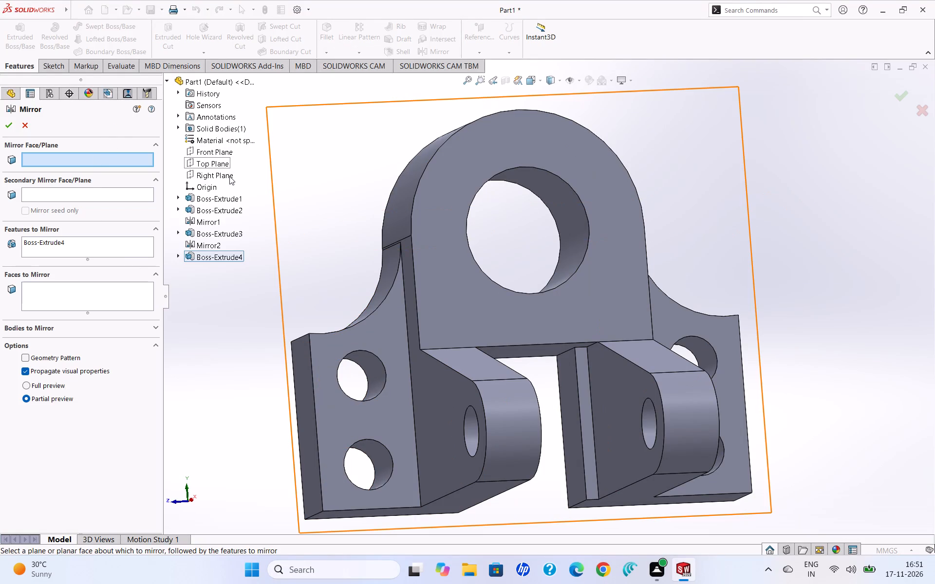
{"action": "left_click", "coordinate": [229, 152]}
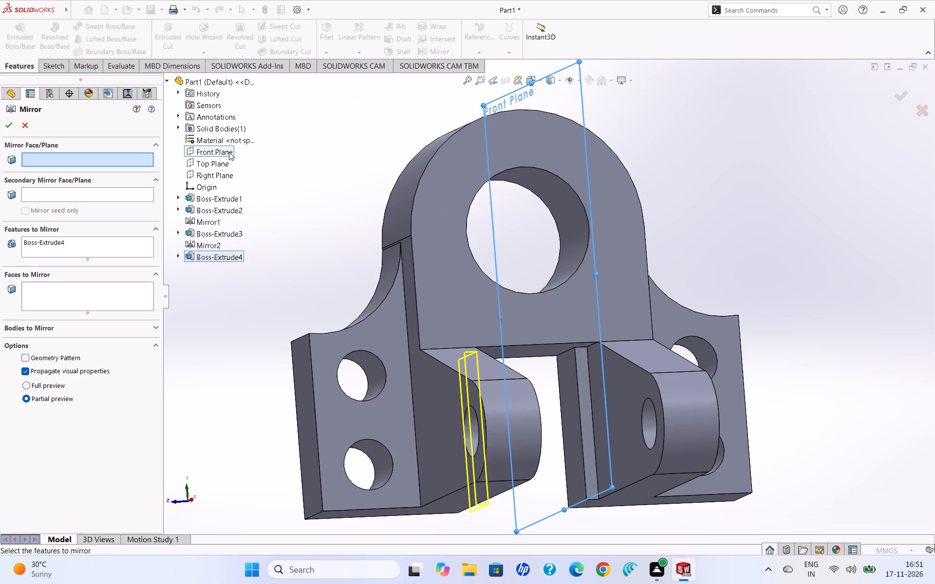
{"action": "left_click", "coordinate": [11, 125]}
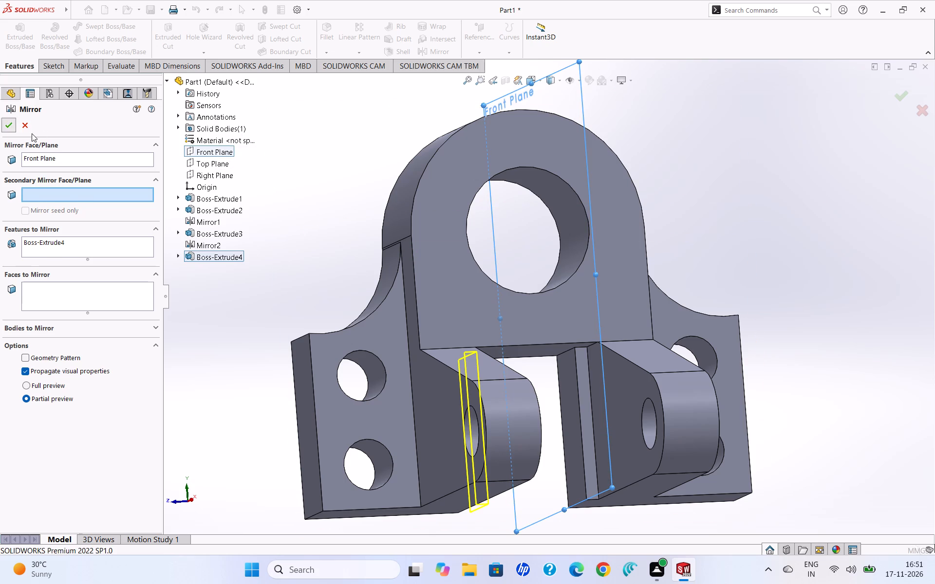
Measure the distance between the two outer bottom corners of the bracket's back face.
{"action": "middle_click_drag", "start_coordinate": [300, 171], "coordinate": [285, 195]}
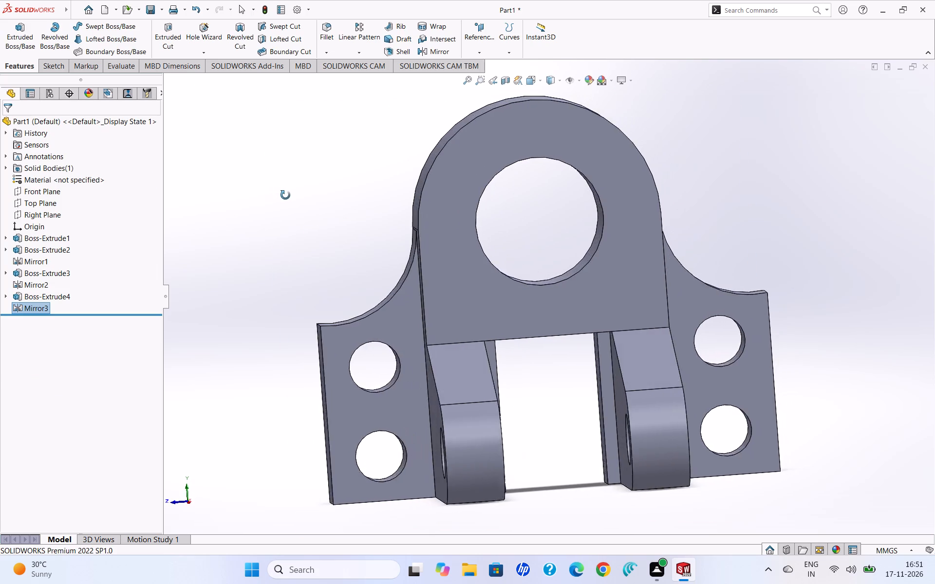
{"action": "middle_click_drag", "start_coordinate": [285, 195], "coordinate": [306, 219]}
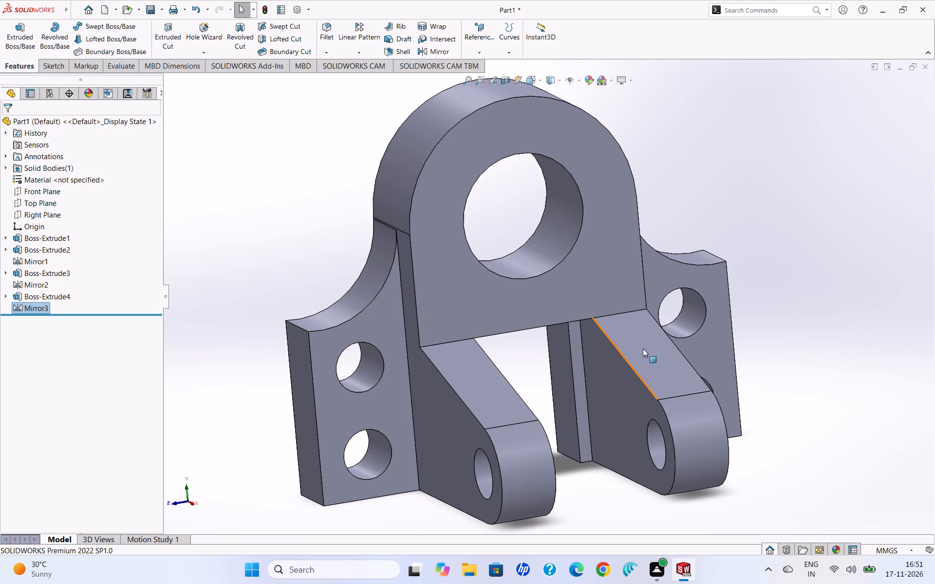
{"action": "scroll", "coordinate": [720, 307], "scroll_direction": "up", "scroll_amount": 2}
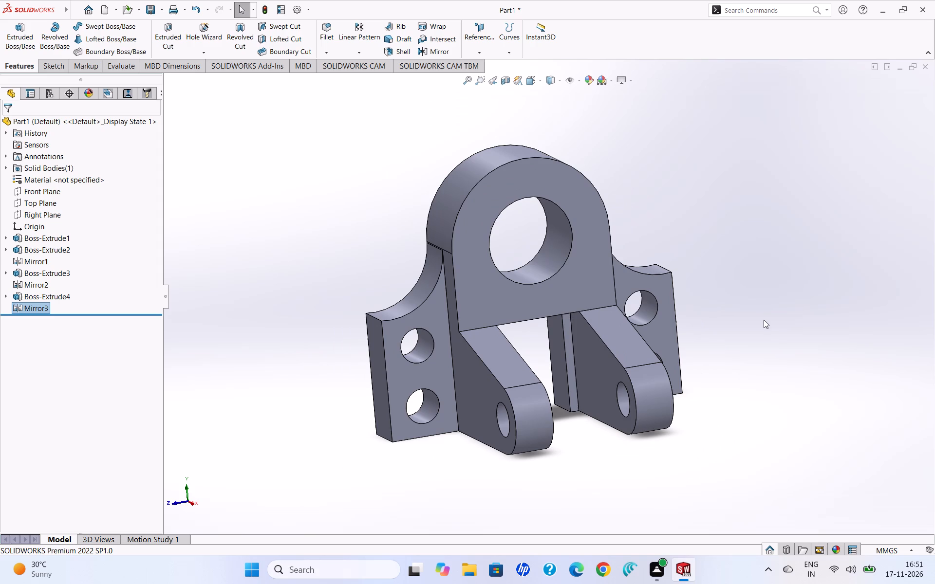
{"action": "middle_click_drag", "start_coordinate": [768, 314], "coordinate": [910, 336]}
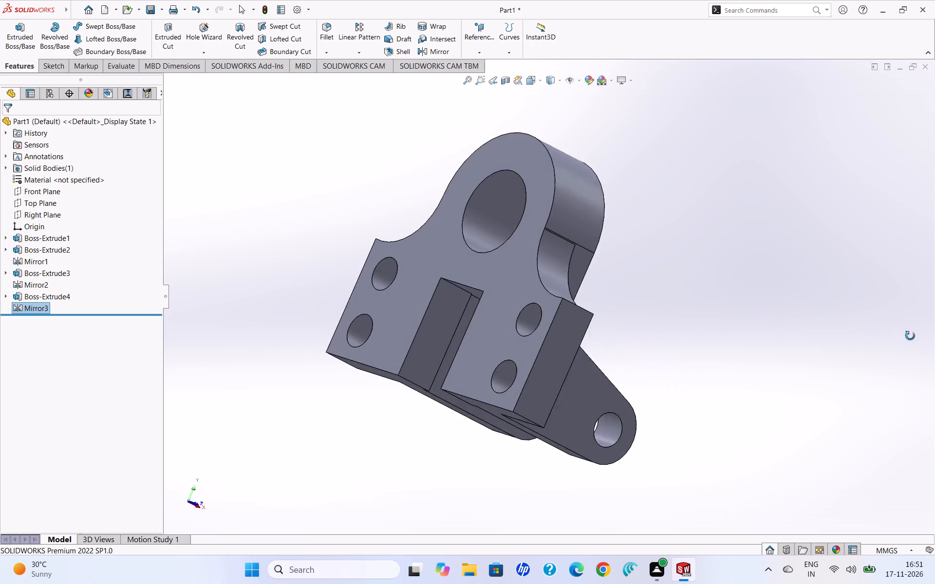
{"action": "middle_click_drag", "start_coordinate": [910, 336], "coordinate": [934, 328]}
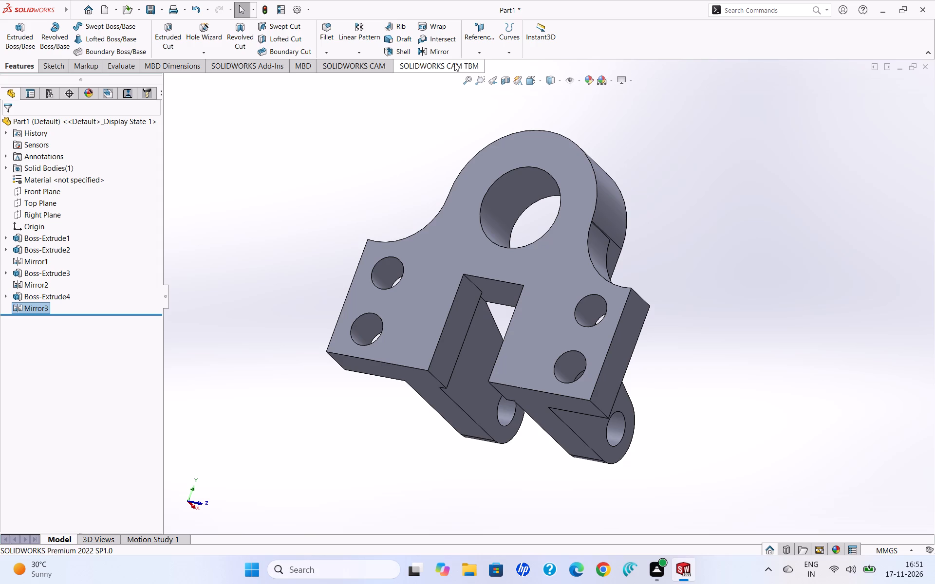
{"action": "left_click", "coordinate": [125, 66]}
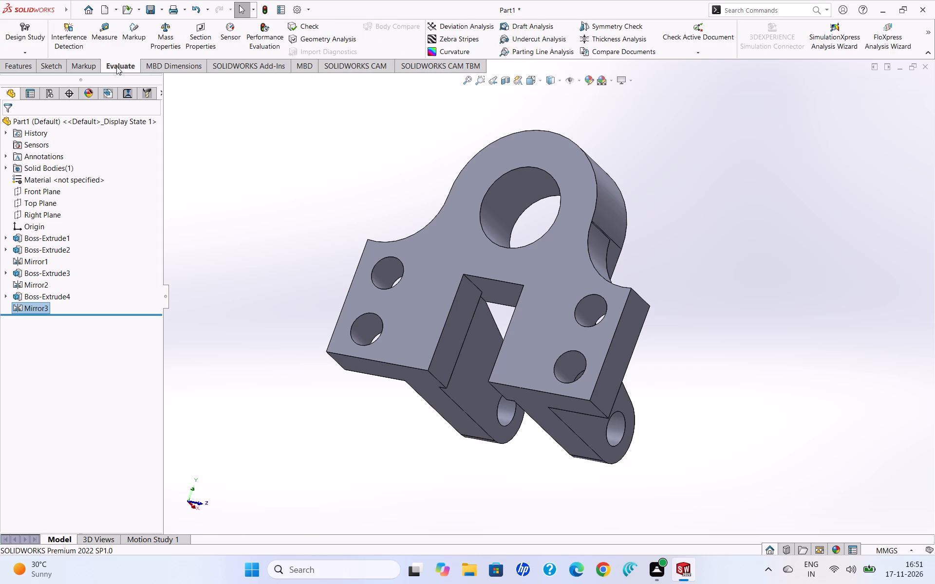
{"action": "left_click", "coordinate": [104, 43]}
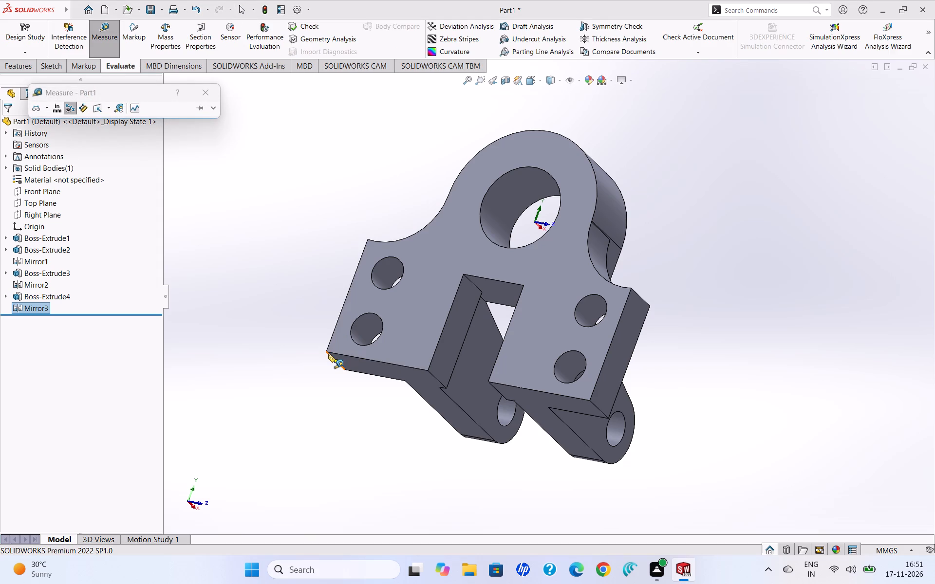
{"action": "left_click", "coordinate": [327, 351]}
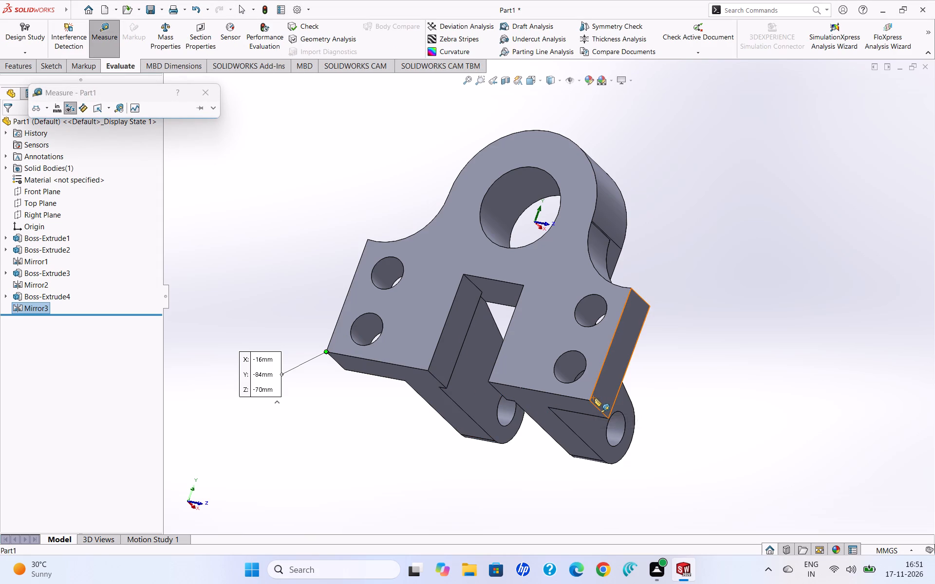
{"action": "left_click", "coordinate": [590, 400]}
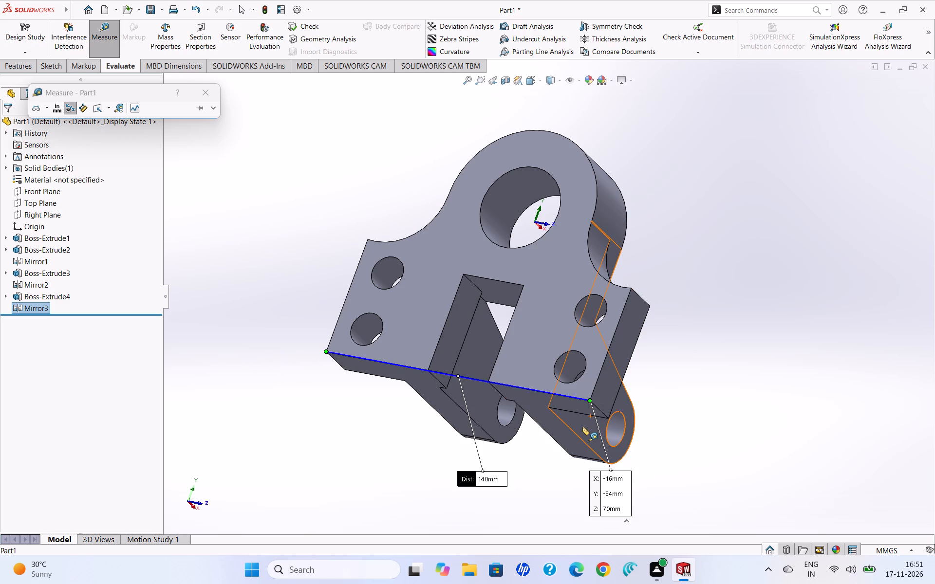
{"action": "left_click", "coordinate": [205, 96]}
Try to measure one arm's width between the two corner points where its sloped face meets the rounded end.
{"action": "middle_click_drag", "start_coordinate": [403, 212], "coordinate": [322, 214]}
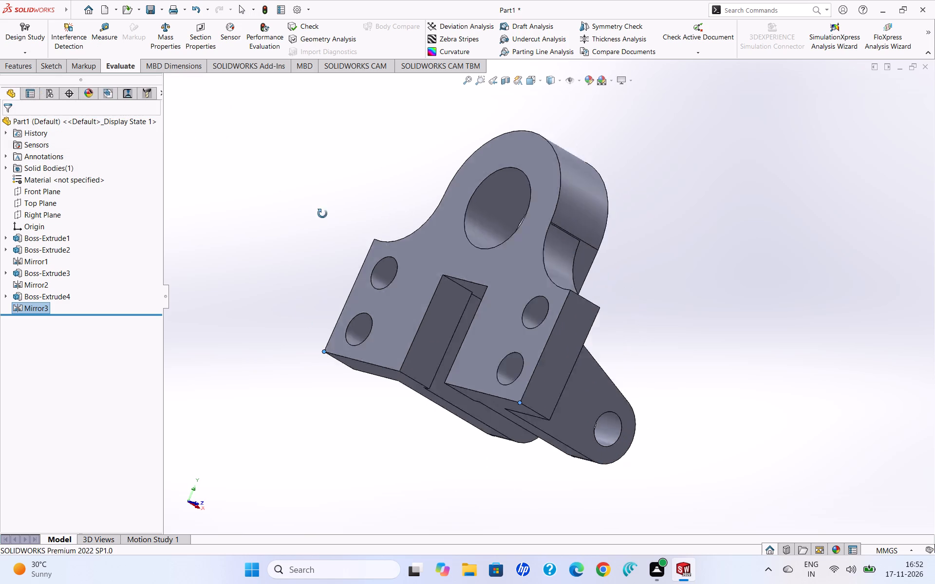
{"action": "middle_click_drag", "start_coordinate": [322, 214], "coordinate": [206, 214]}
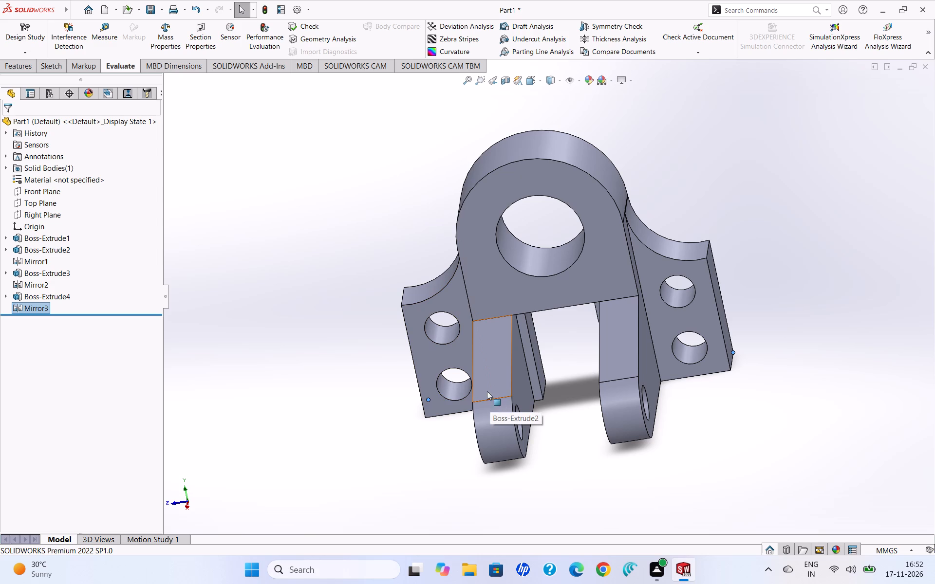
{"action": "left_click", "coordinate": [109, 42]}
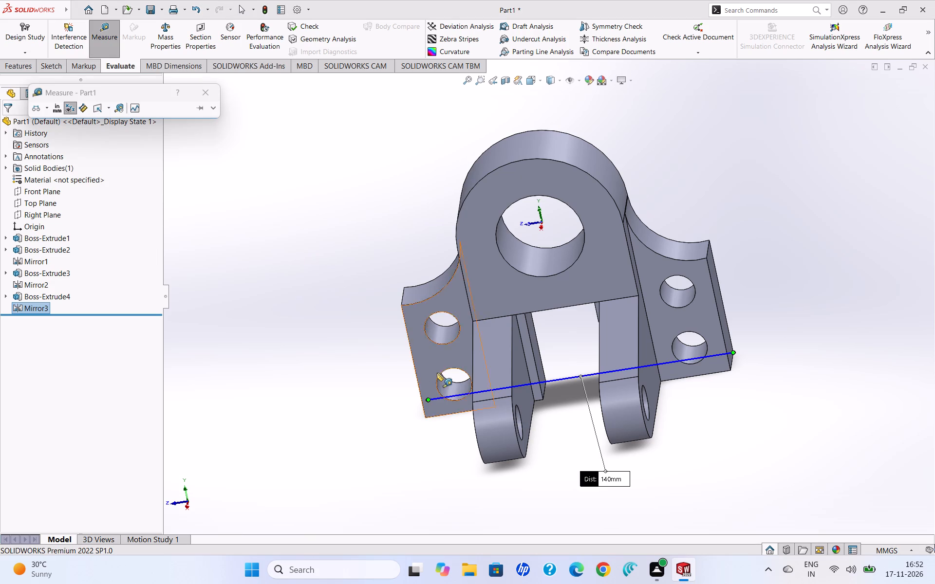
{"action": "left_click", "coordinate": [473, 401]}
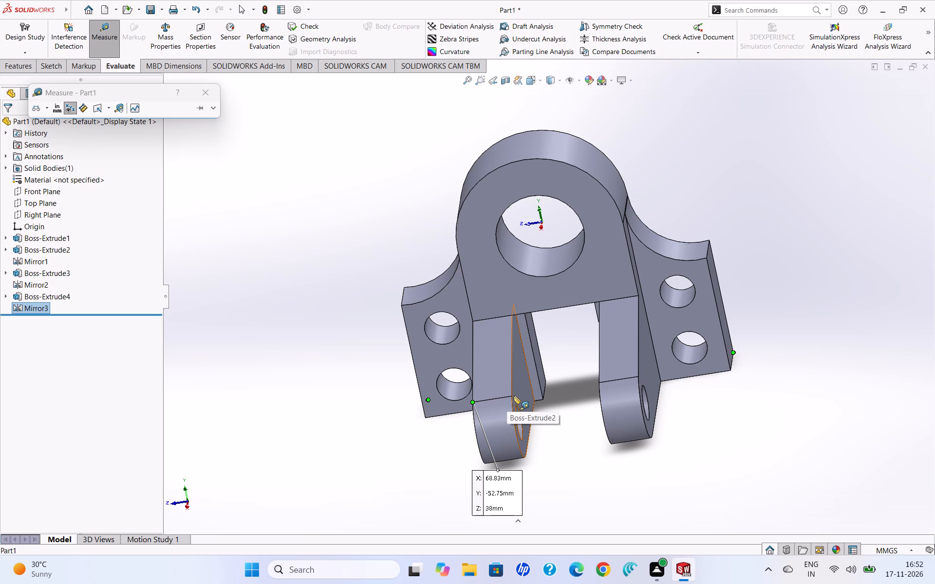
{"action": "left_click", "coordinate": [511, 396]}
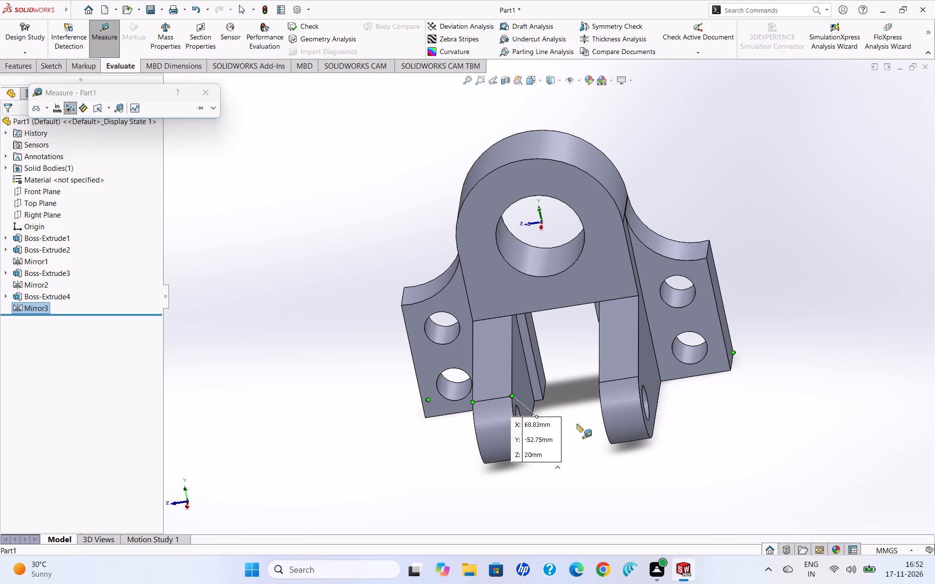
{"action": "left_click", "coordinate": [577, 424]}
Measure the distance between the two long parallel edges of the same arm's sloped top face, and close the measurement.
{"action": "middle_click_drag", "start_coordinate": [268, 164], "coordinate": [329, 164]}
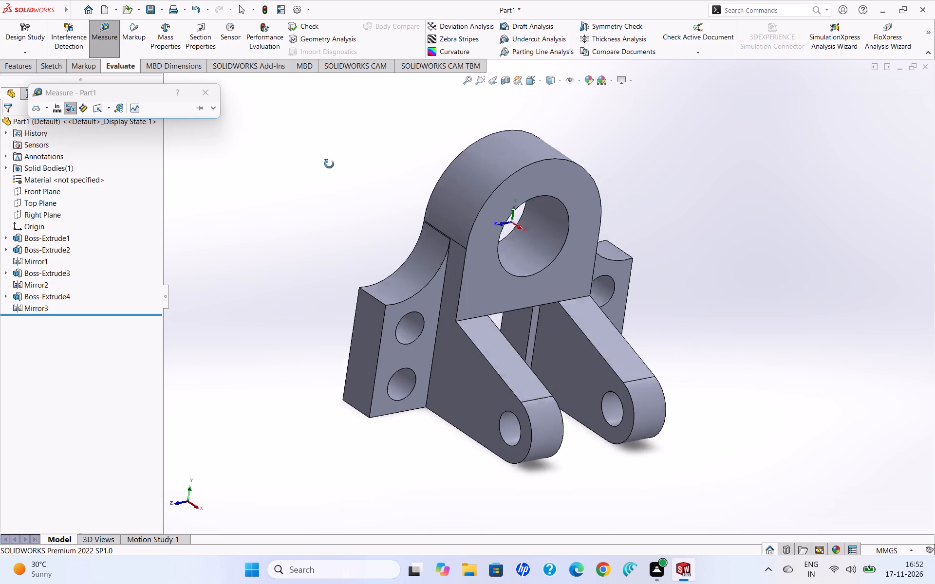
{"action": "middle_click_drag", "start_coordinate": [329, 164], "coordinate": [305, 192]}
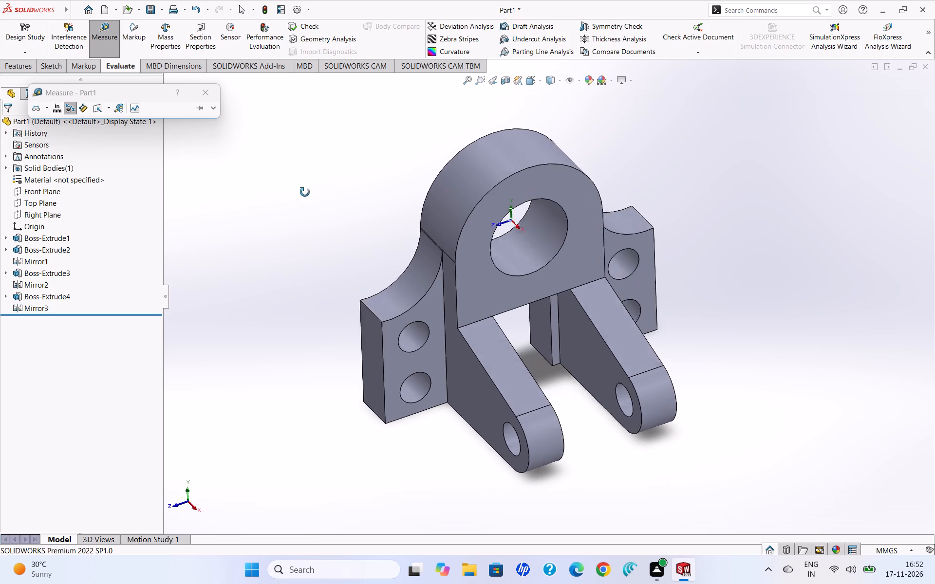
{"action": "middle_click_drag", "start_coordinate": [305, 192], "coordinate": [278, 202]}
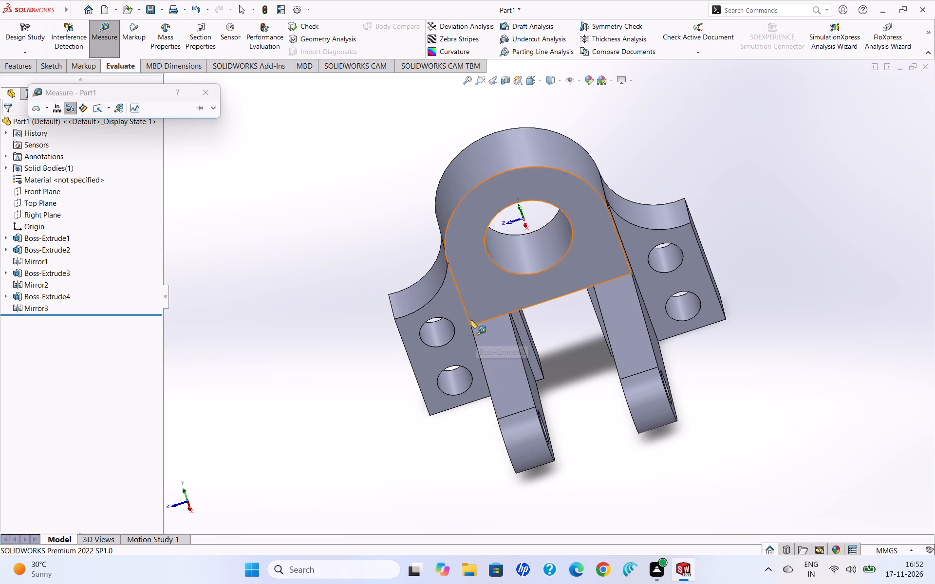
{"action": "middle_click_drag", "start_coordinate": [388, 301], "coordinate": [392, 292]}
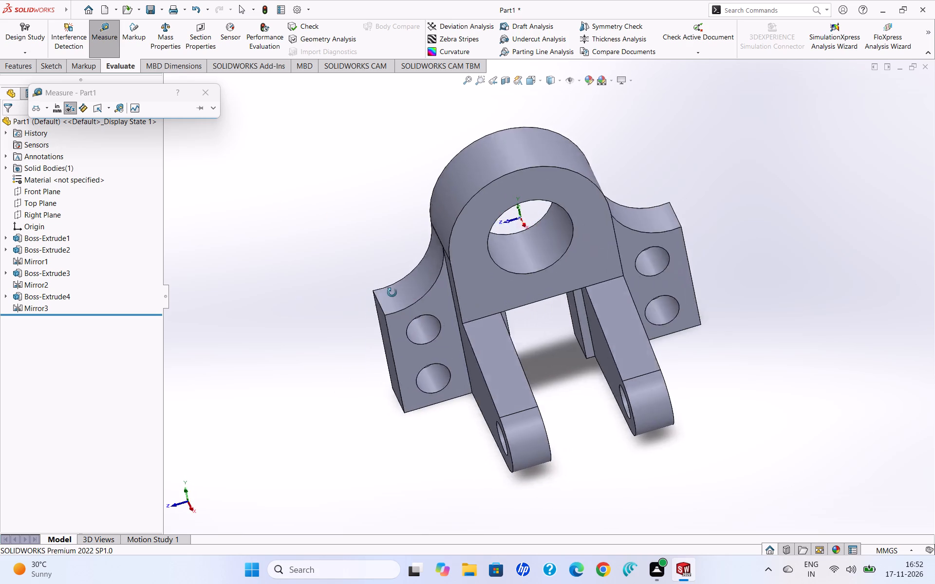
{"action": "middle_click_drag", "start_coordinate": [392, 292], "coordinate": [409, 287]}
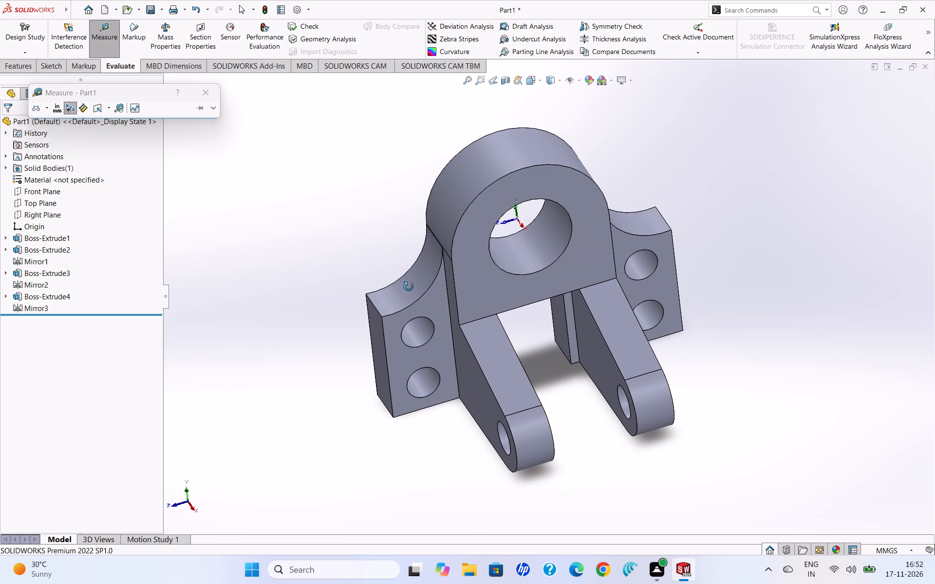
{"action": "middle_click_drag", "start_coordinate": [409, 287], "coordinate": [430, 282]}
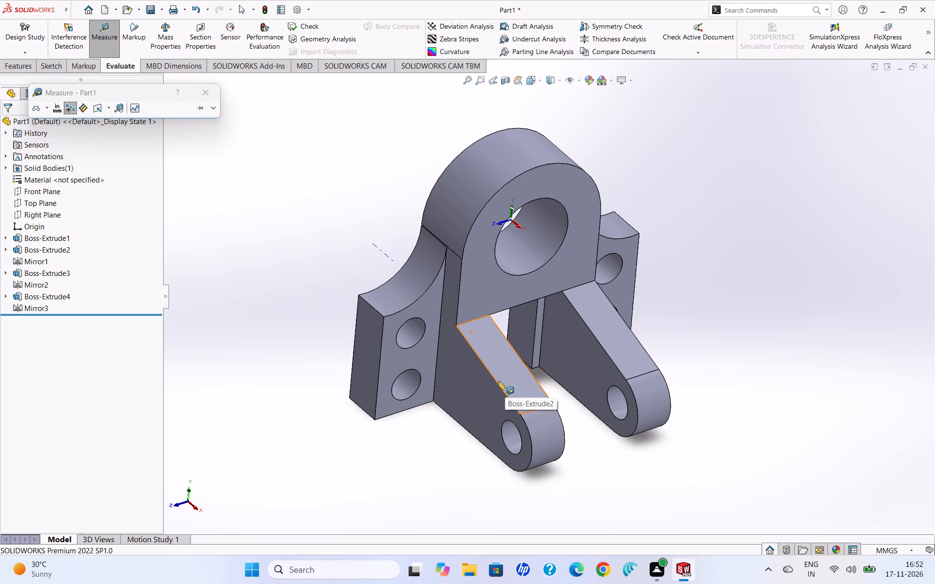
{"action": "left_click", "coordinate": [496, 381]}
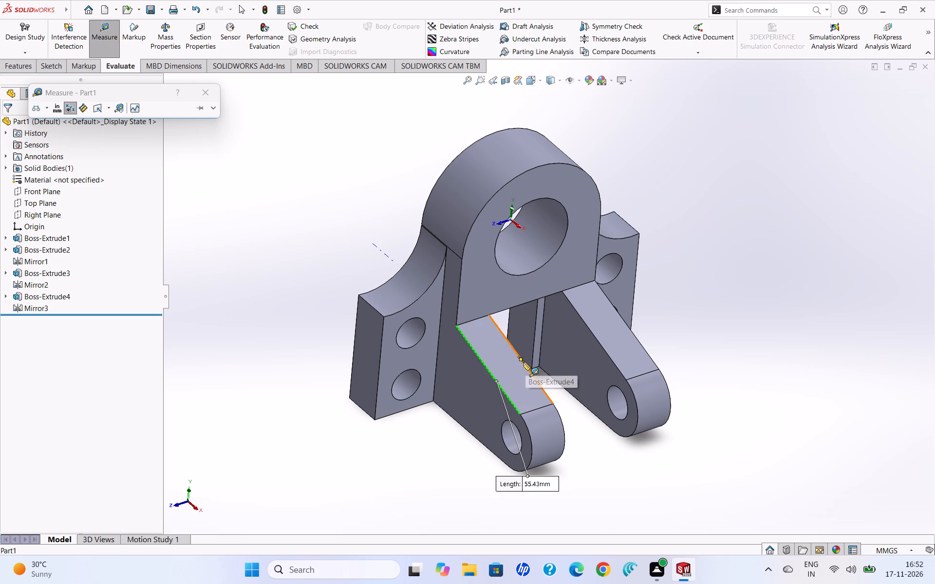
{"action": "left_click", "coordinate": [524, 362]}
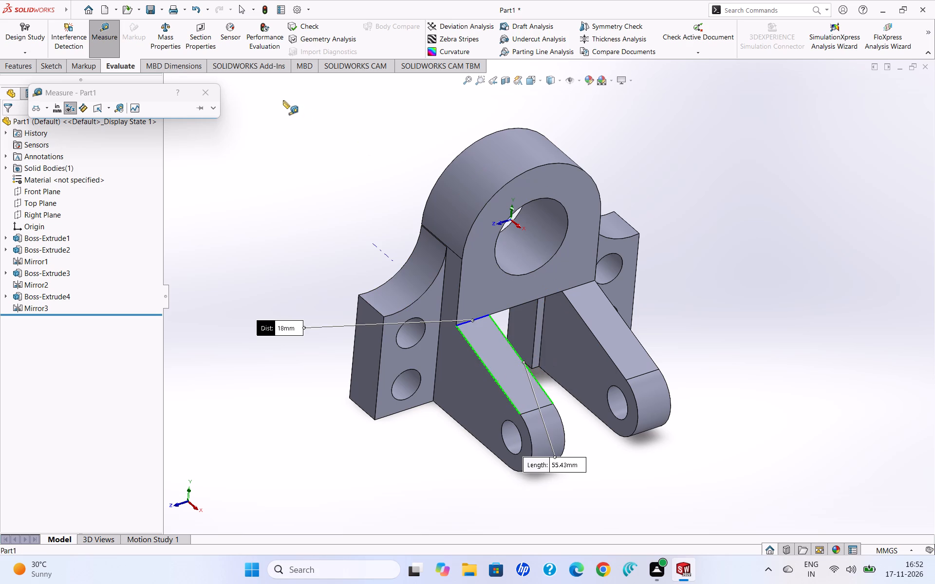
{"action": "left_click", "coordinate": [210, 93]}
Examine the completed bracket from several angles, checking the holed block, arms, side flanges and slot strips.
{"action": "middle_click", "coordinate": [319, 127]}
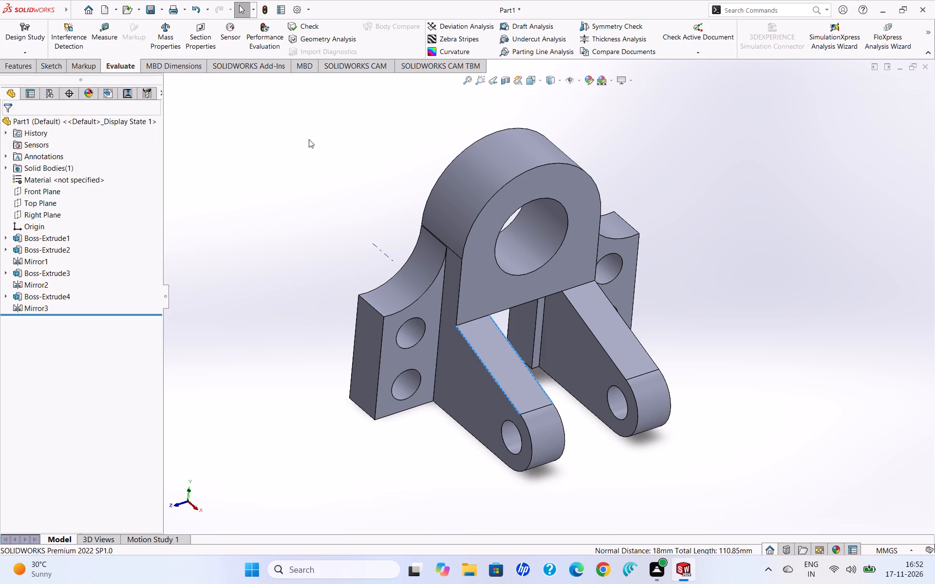
{"action": "left_click", "coordinate": [328, 182]}
{"action": "middle_click_drag", "start_coordinate": [328, 182], "coordinate": [285, 222]}
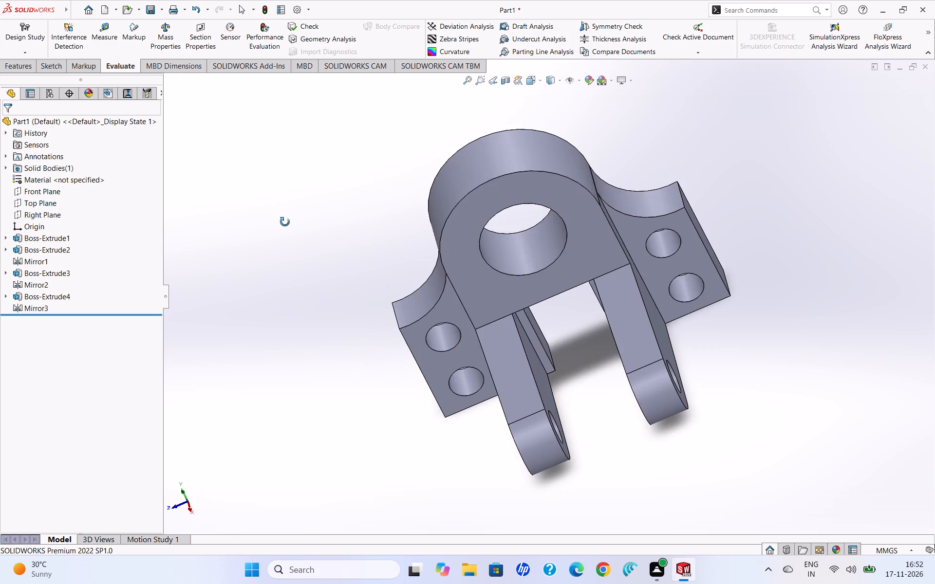
{"action": "middle_click_drag", "start_coordinate": [285, 222], "coordinate": [307, 271]}
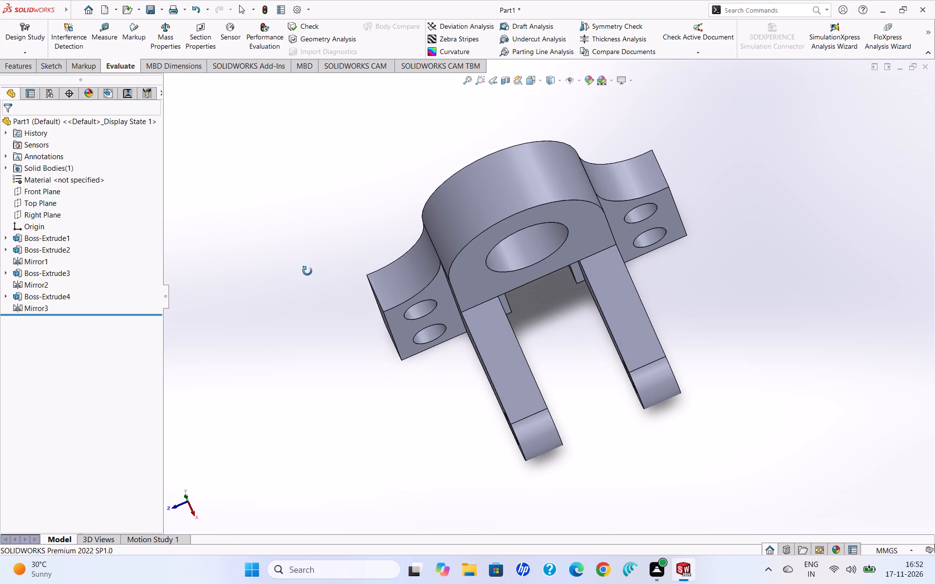
{"action": "middle_click_drag", "start_coordinate": [307, 271], "coordinate": [318, 311]}
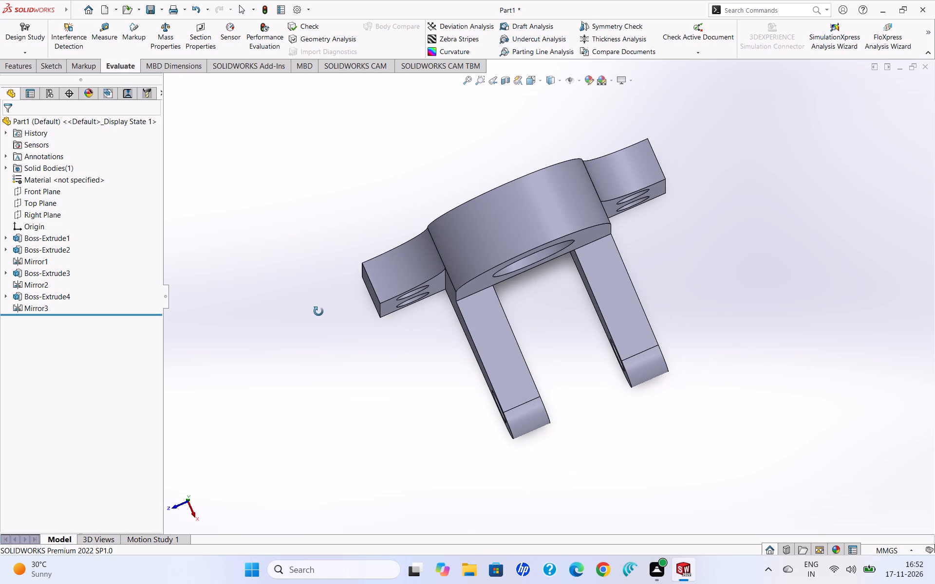
{"action": "middle_click_drag", "start_coordinate": [318, 311], "coordinate": [315, 314]}
{"action": "middle_click_drag", "start_coordinate": [315, 314], "coordinate": [332, 186]}
{"action": "scroll", "coordinate": [312, 197], "scroll_direction": "down", "scroll_amount": 1}
{"action": "middle_click_drag", "start_coordinate": [390, 278], "coordinate": [374, 248]}
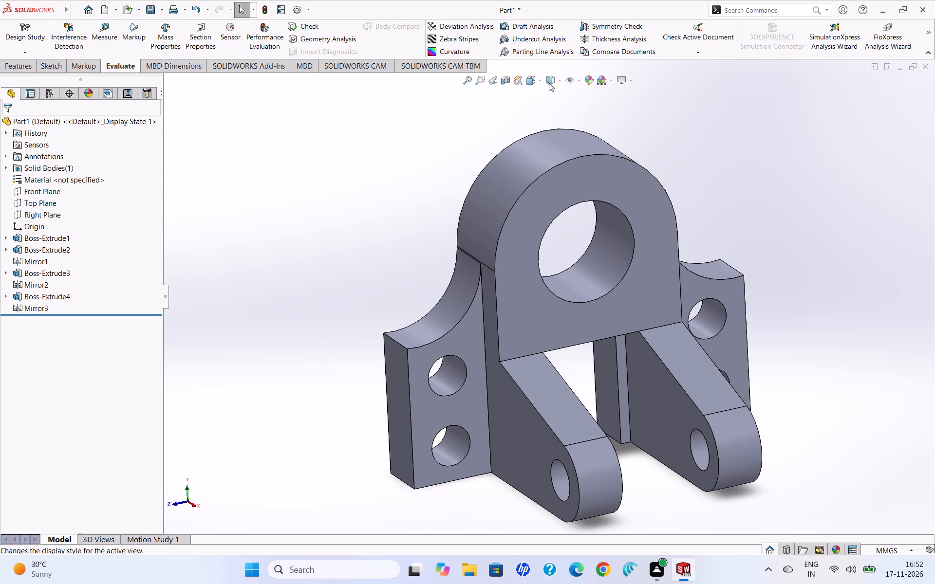
Set the bracket to the isometric view and dismiss the antivirus notification.
{"action": "left_click", "coordinate": [549, 83]}
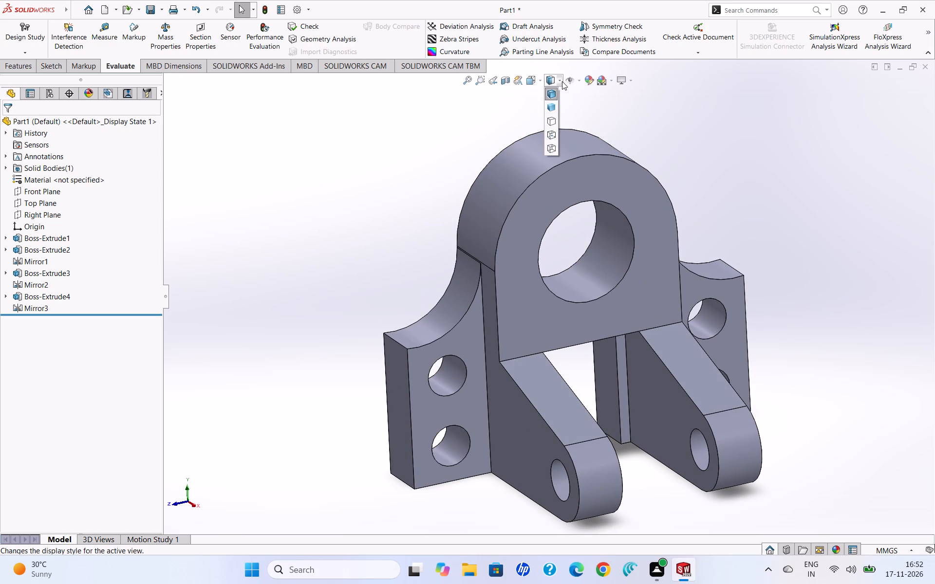
{"action": "left_click", "coordinate": [562, 80]}
{"action": "left_click", "coordinate": [559, 79]}
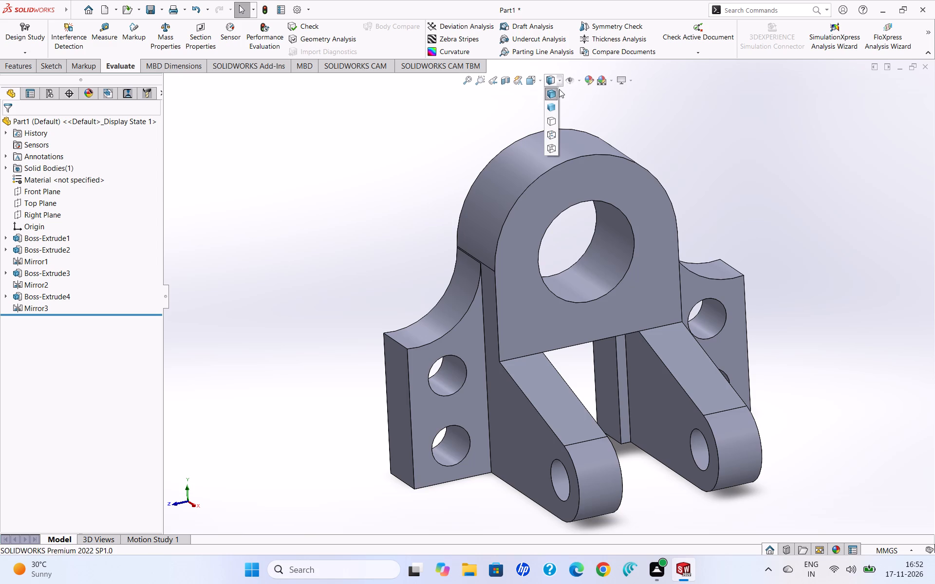
{"action": "left_click", "coordinate": [540, 77]}
{"action": "left_click", "coordinate": [540, 77]}
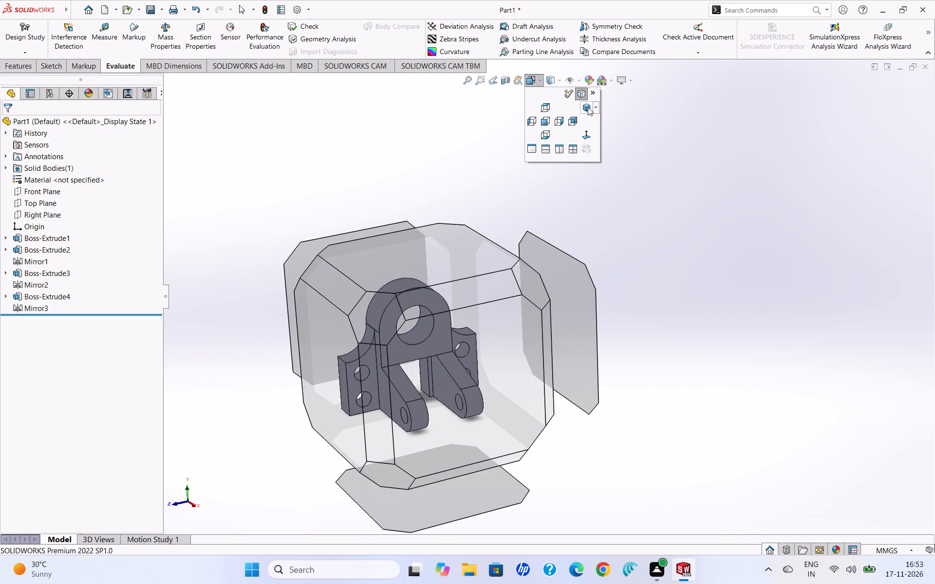
{"action": "left_click", "coordinate": [588, 107]}
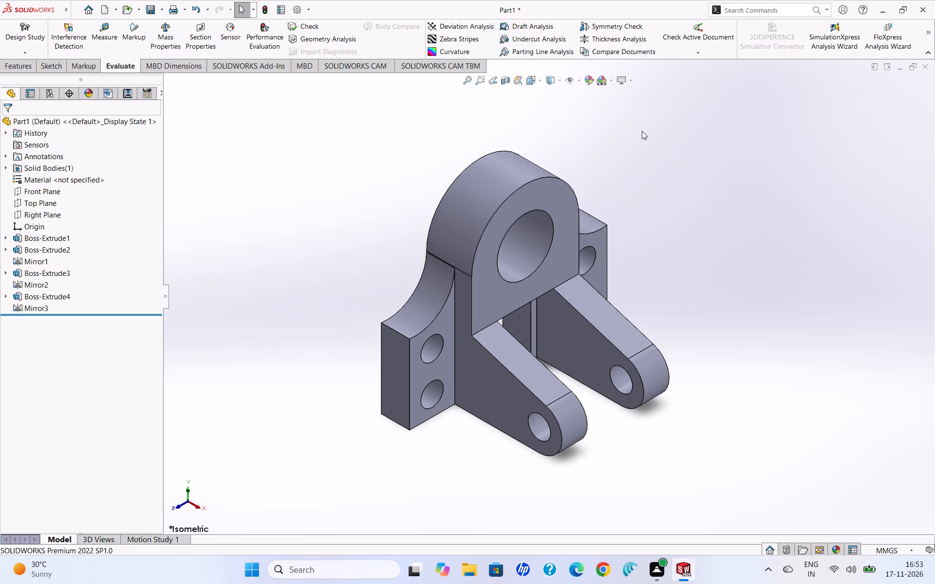
{"action": "key", "text": "ctrl+7"}
{"action": "middle_click_drag", "start_coordinate": [639, 154], "coordinate": [579, 180]}
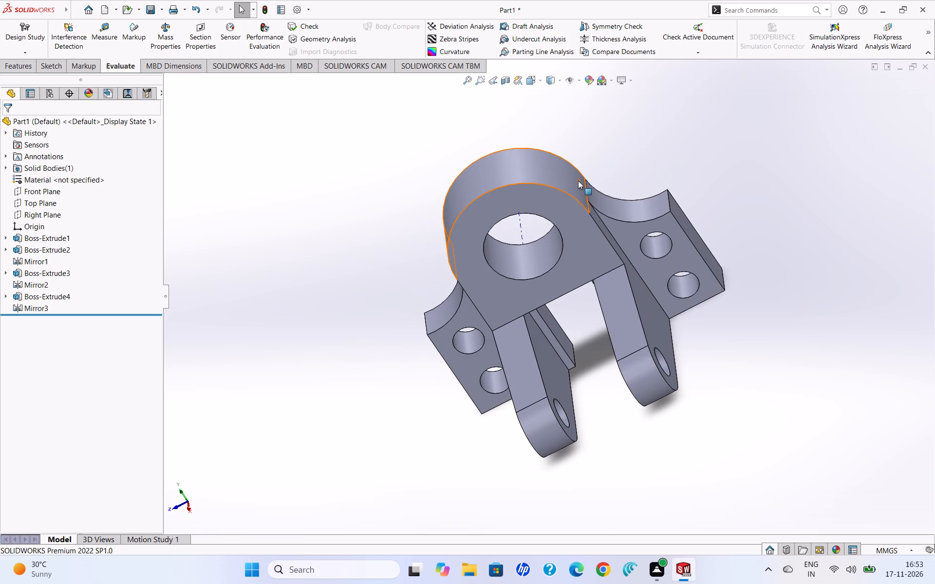
{"action": "key", "text": "ctrl+7"}
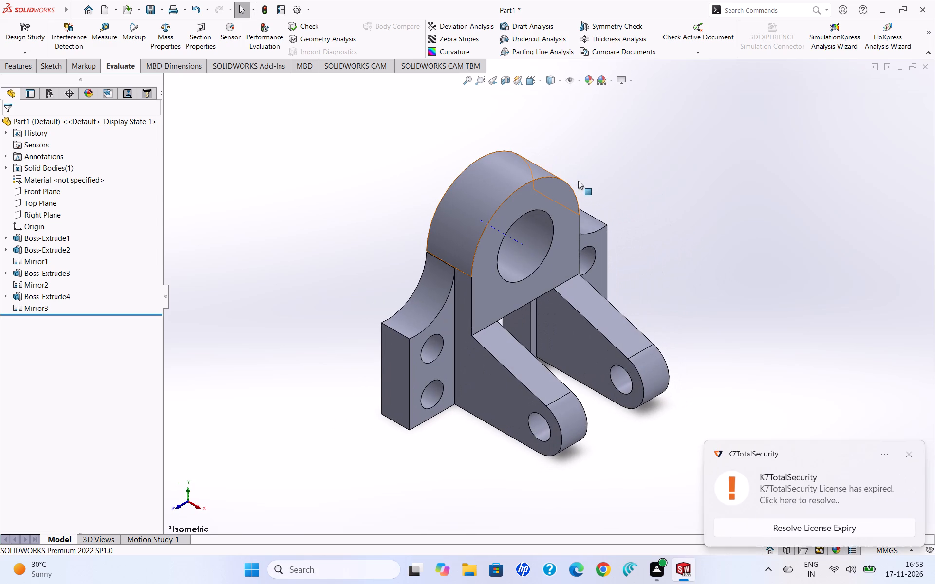
{"action": "left_click", "coordinate": [913, 455]}
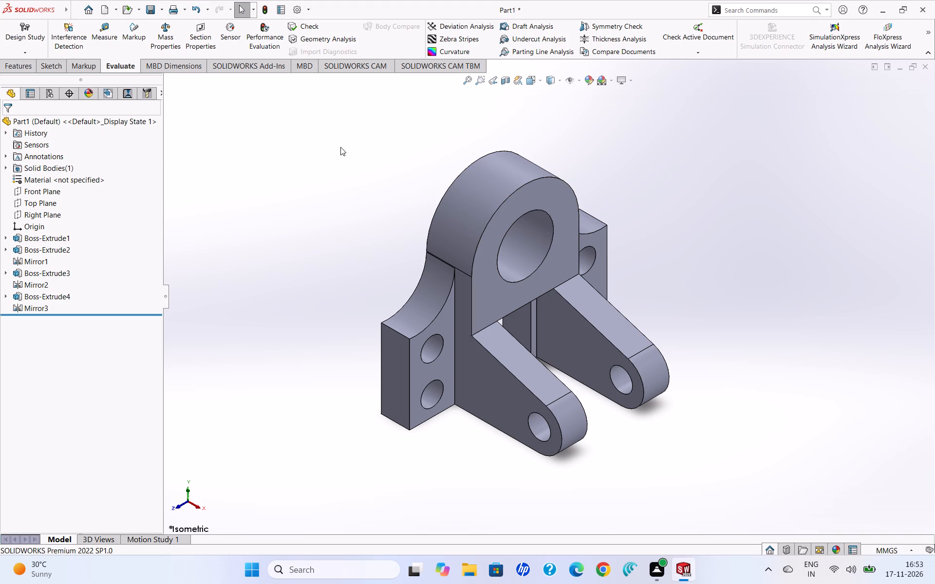
Save the part as "mounting bracket" in the Documents folder, in the SOLIDWORKS Part format.
{"action": "key", "text": "ctrl+s"}
{"action": "type", "text": "moun"}
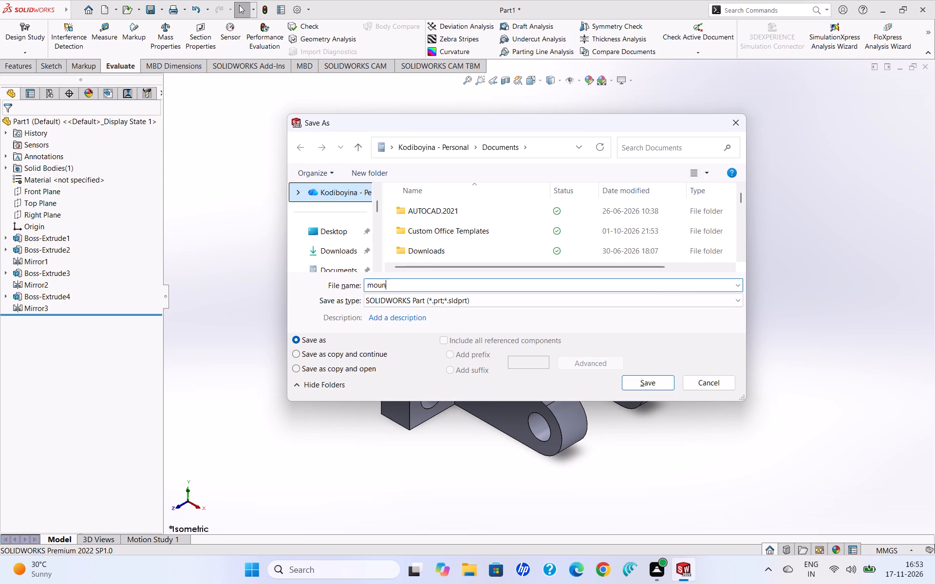
{"action": "type", "text": "ting b"}
{"action": "type", "text": "ra"}
{"action": "type", "text": "cket"}
{"action": "key", "text": "Return"}
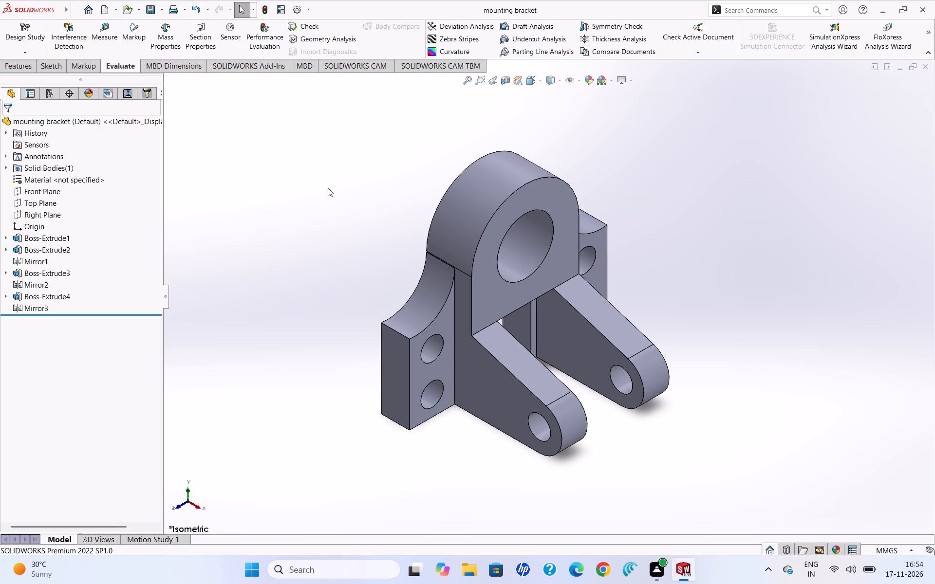
Create a new drawing document on a standard A3 (ISO) sheet with the sheet format displayed.
{"action": "key", "text": "ctrl+n"}
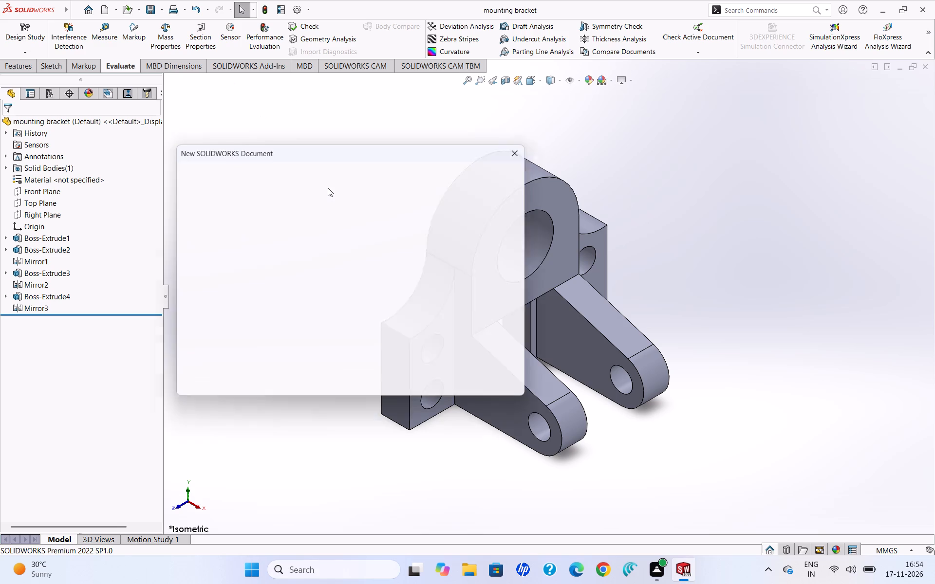
{"action": "left_click", "coordinate": [477, 243]}
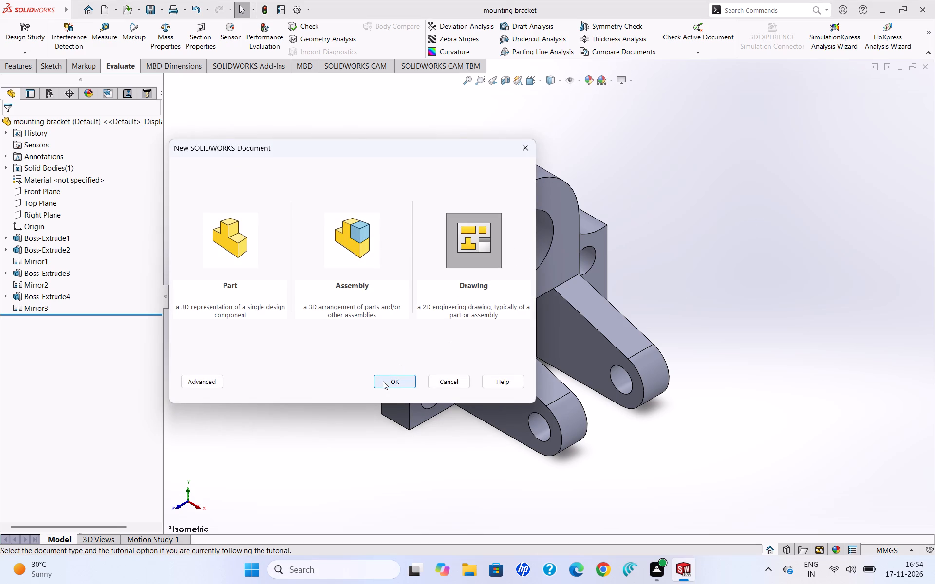
{"action": "double_click", "coordinate": [485, 251]}
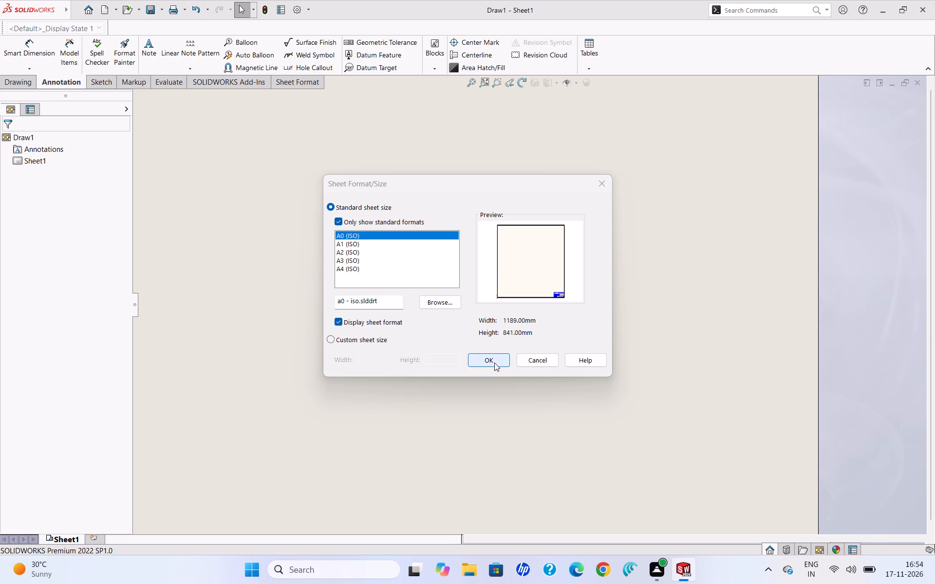
{"action": "left_click", "coordinate": [388, 259]}
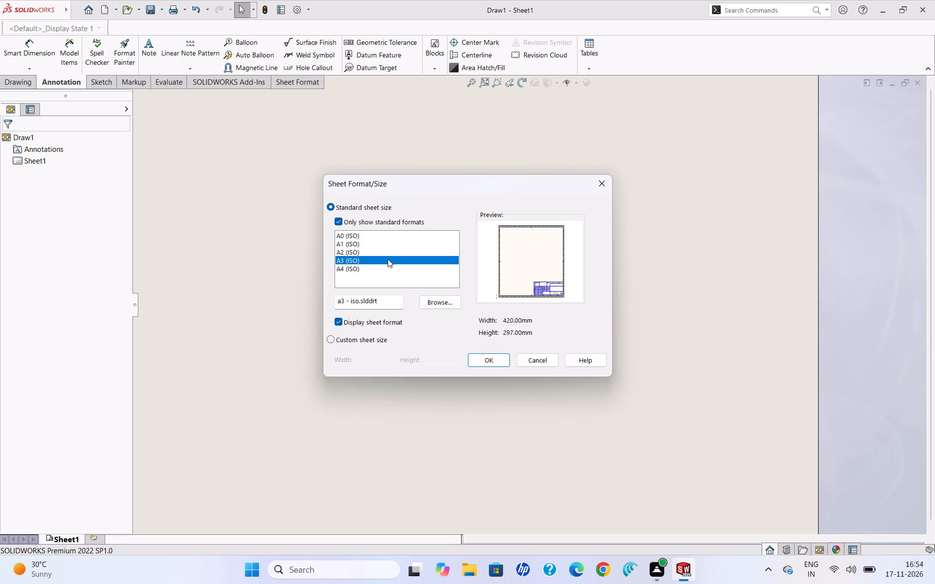
{"action": "left_click", "coordinate": [501, 365]}
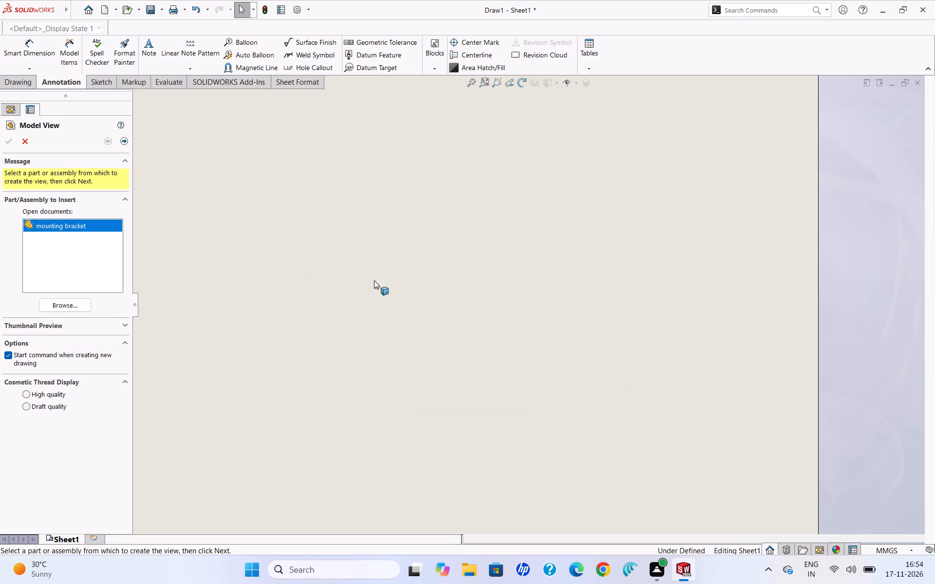
Place the mounting bracket's Front view in the upper middle of the sheet, without adding any projected views.
{"action": "double_click", "coordinate": [86, 227]}
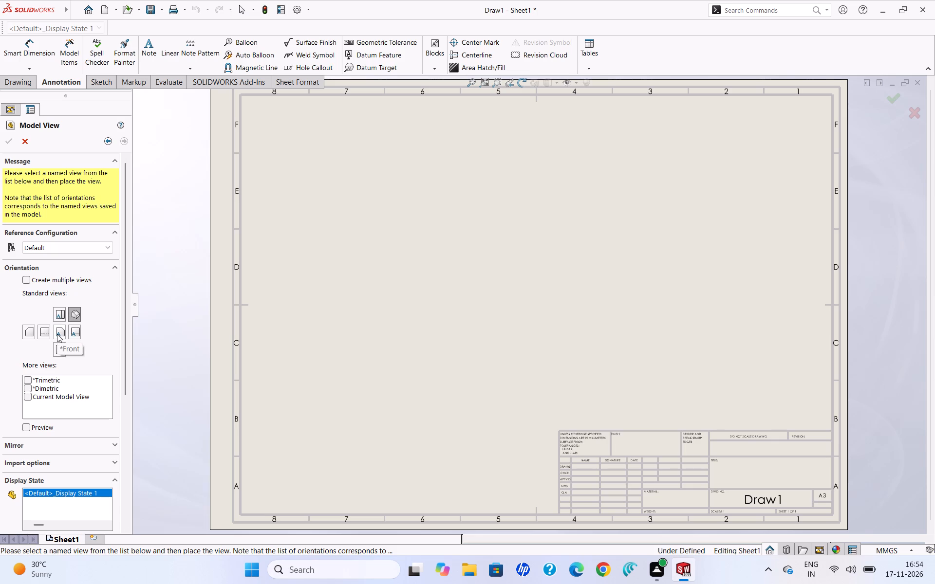
{"action": "left_click", "coordinate": [57, 334]}
{"action": "left_click", "coordinate": [500, 237]}
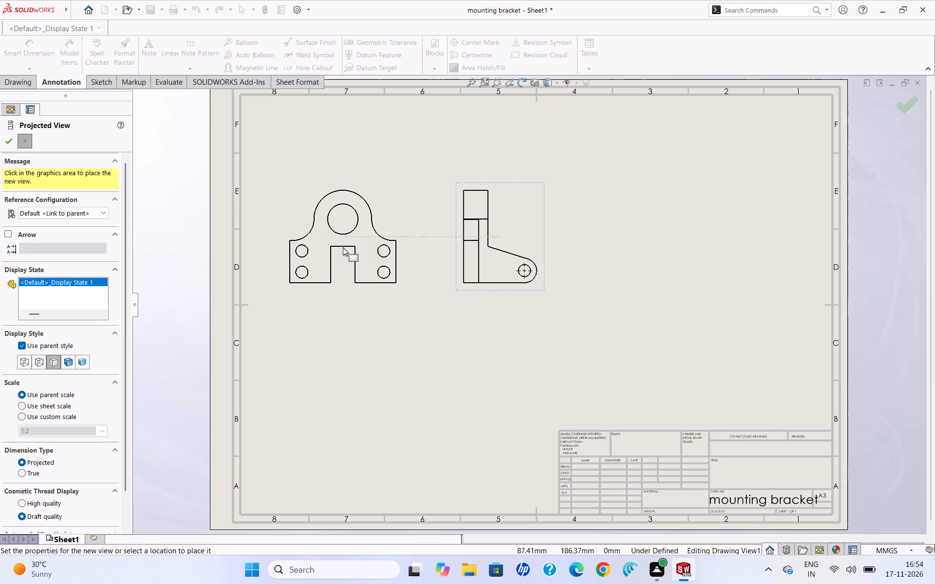
{"action": "key", "text": "Escape"}
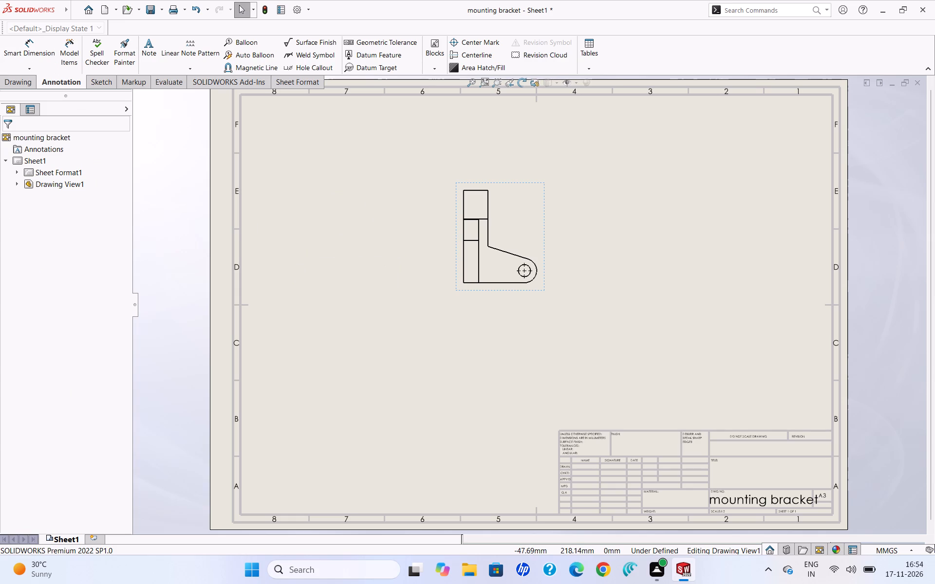
Insert another model view of the mounting bracket in the Left orientation, placed level with and left of the existing Front view.
{"action": "left_click", "coordinate": [30, 84]}
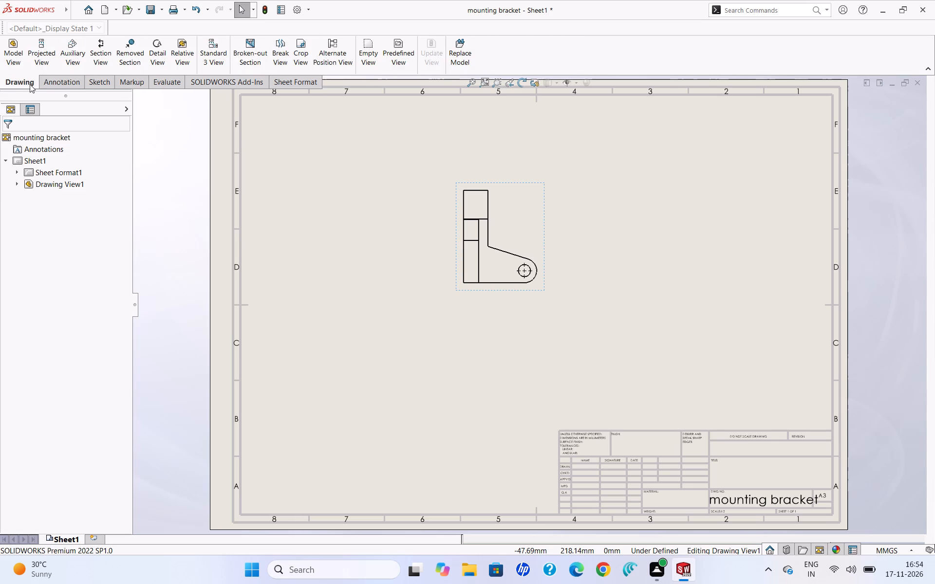
{"action": "left_click", "coordinate": [15, 49]}
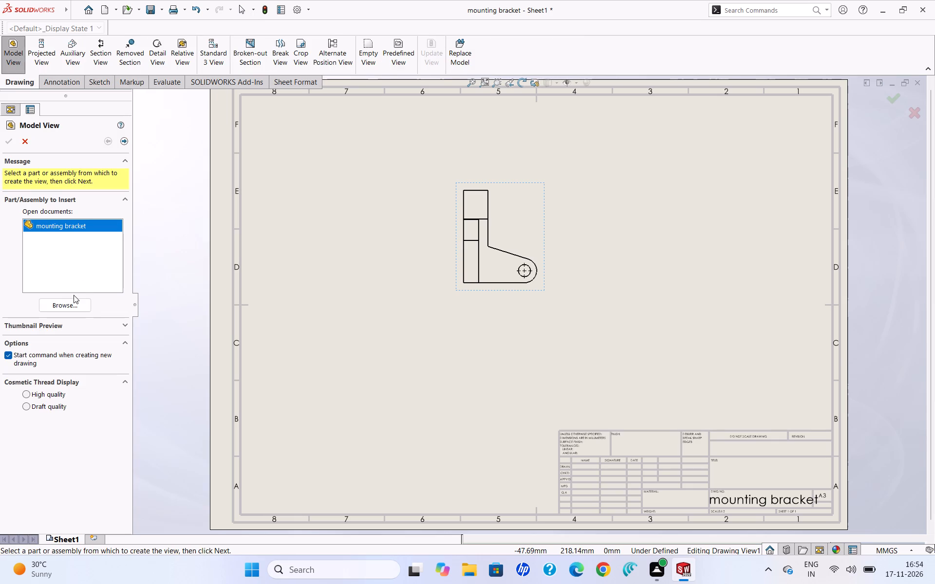
{"action": "double_click", "coordinate": [71, 228]}
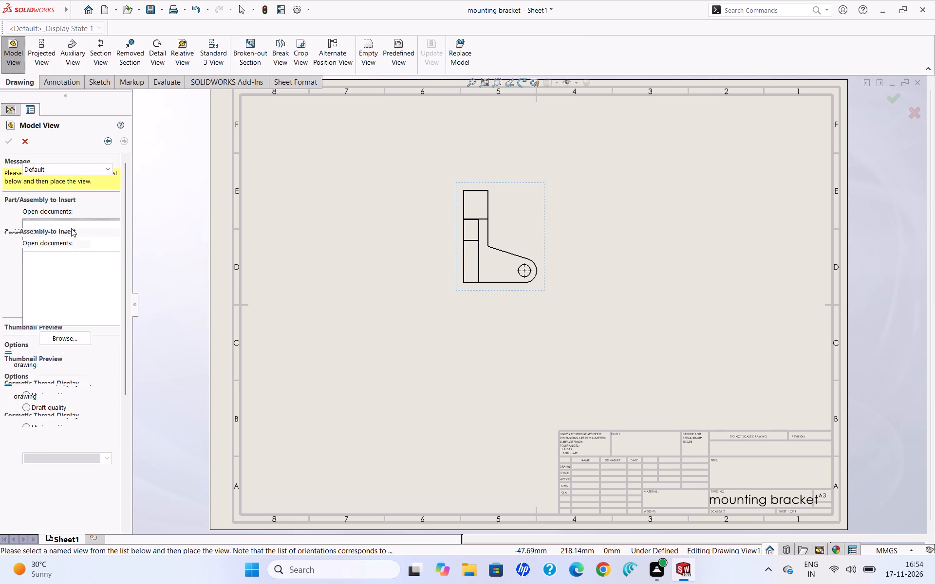
{"action": "left_click", "coordinate": [44, 332]}
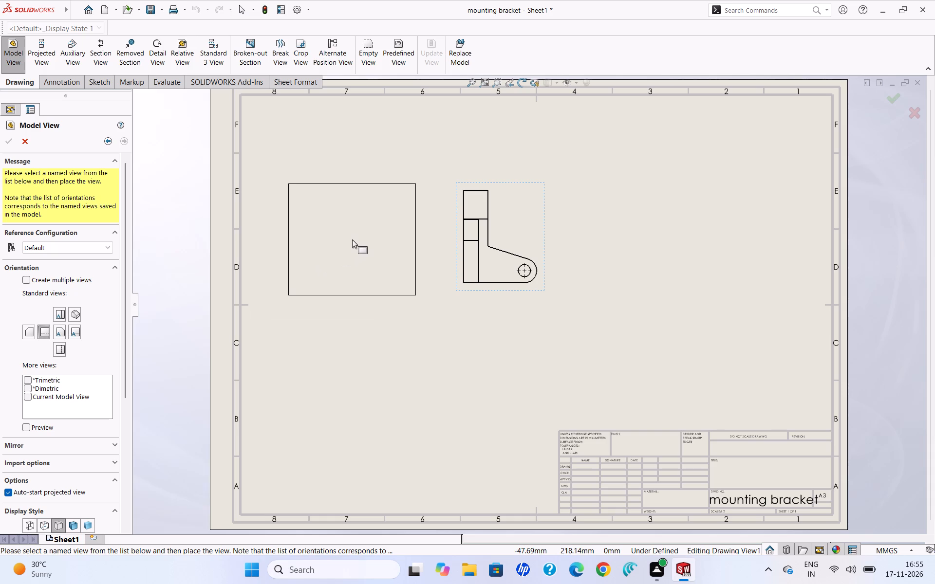
{"action": "scroll", "coordinate": [352, 239], "scroll_direction": "up", "scroll_amount": 1}
{"action": "scroll", "coordinate": [355, 242], "scroll_direction": "down", "scroll_amount": 2}
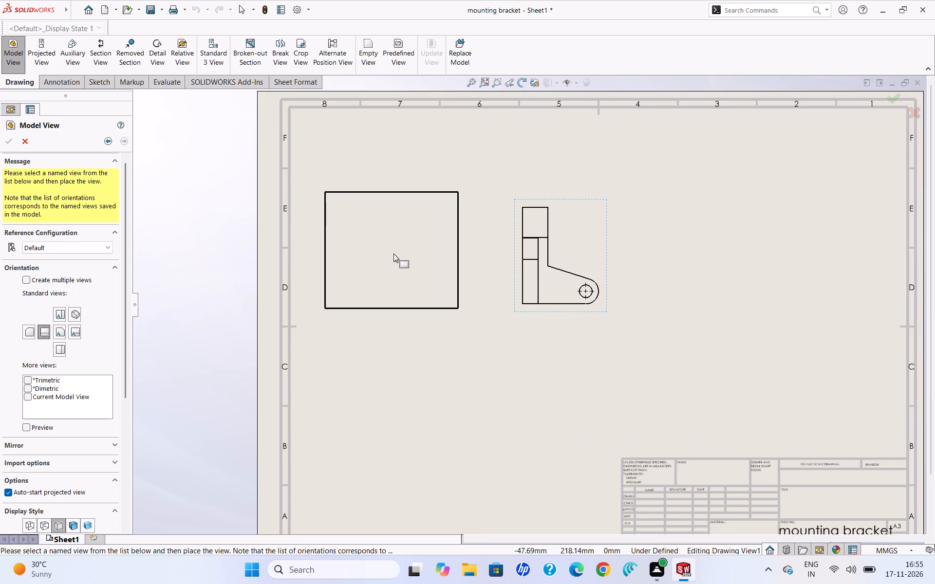
{"action": "scroll", "coordinate": [394, 255], "scroll_direction": "down", "scroll_amount": 2}
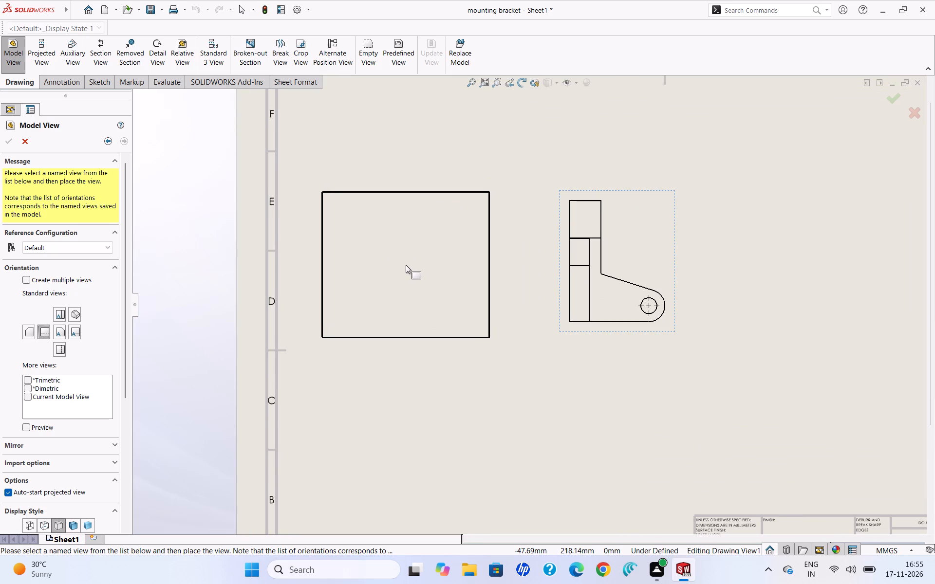
{"action": "left_click", "coordinate": [405, 265]}
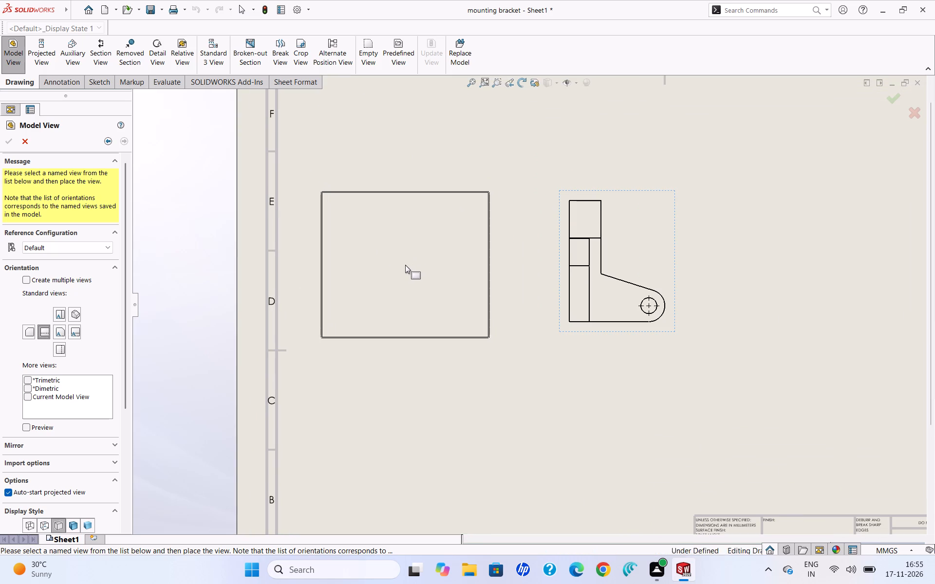
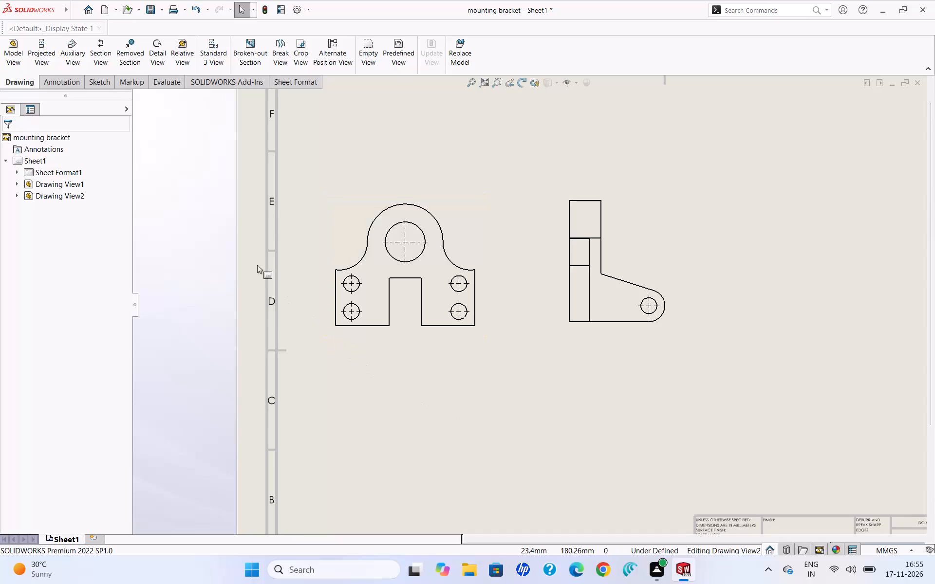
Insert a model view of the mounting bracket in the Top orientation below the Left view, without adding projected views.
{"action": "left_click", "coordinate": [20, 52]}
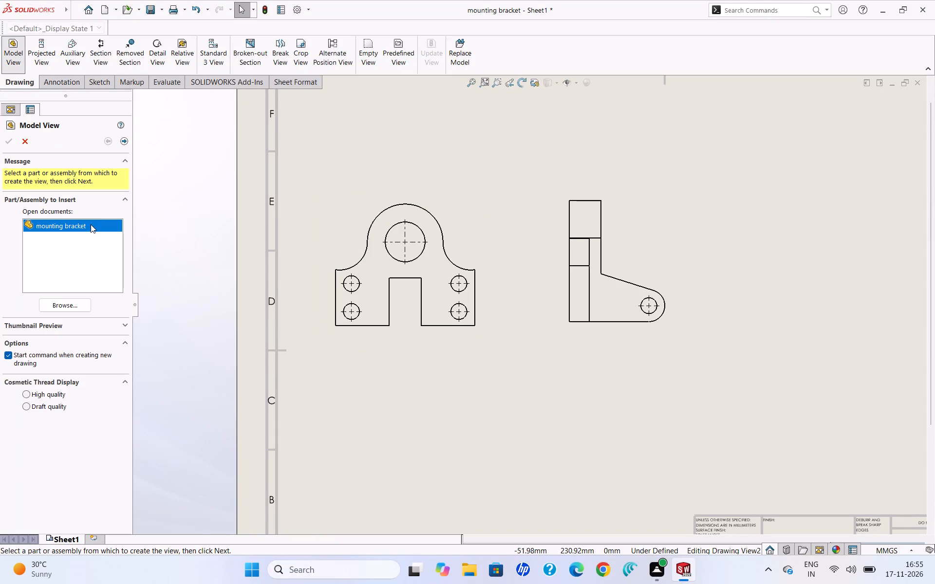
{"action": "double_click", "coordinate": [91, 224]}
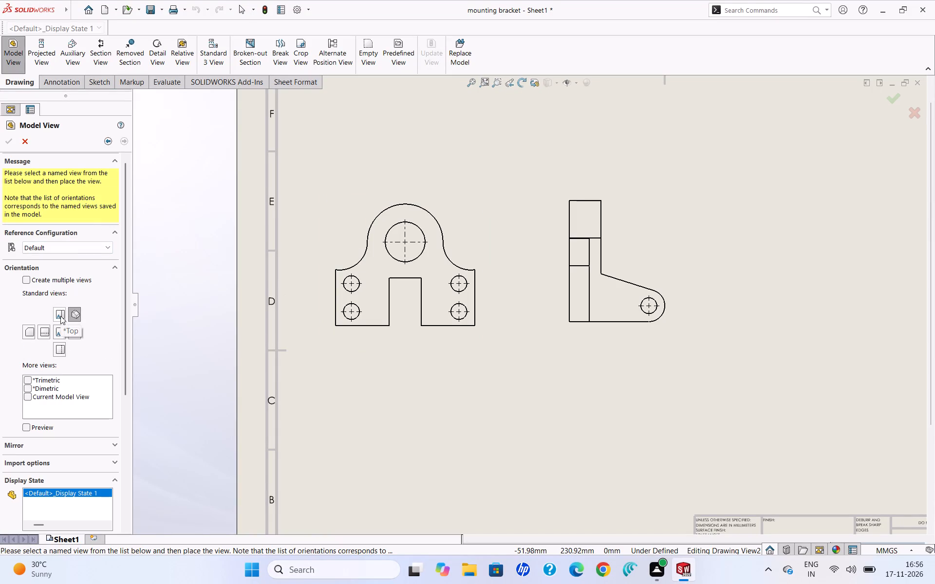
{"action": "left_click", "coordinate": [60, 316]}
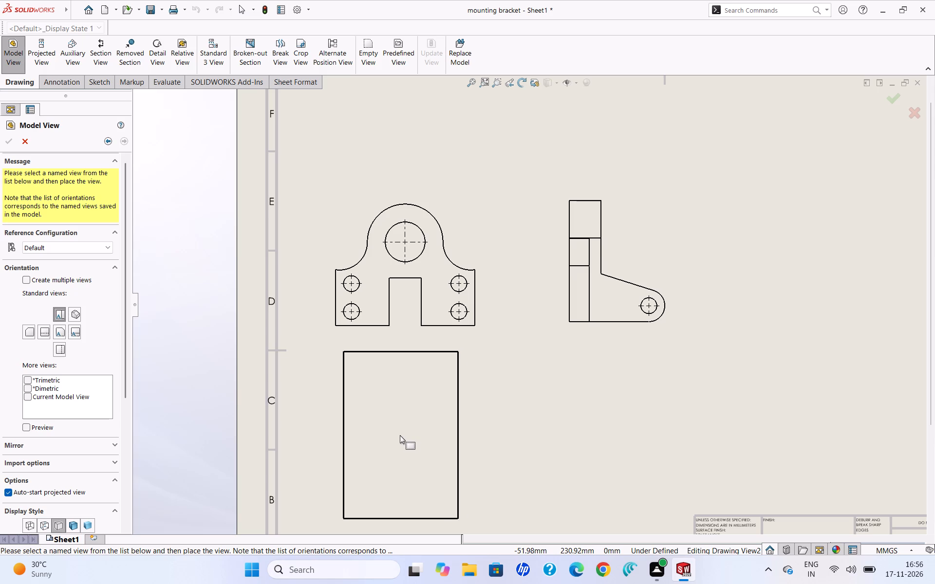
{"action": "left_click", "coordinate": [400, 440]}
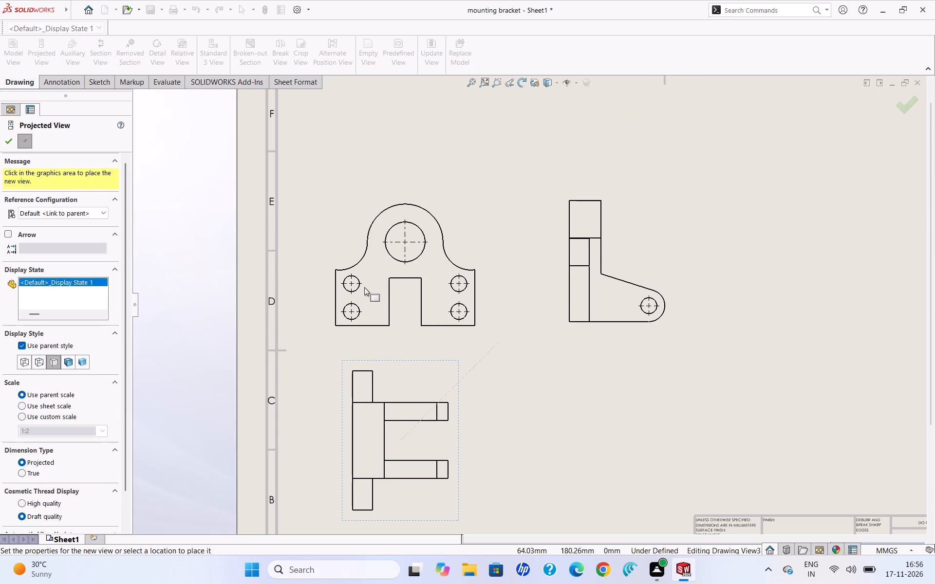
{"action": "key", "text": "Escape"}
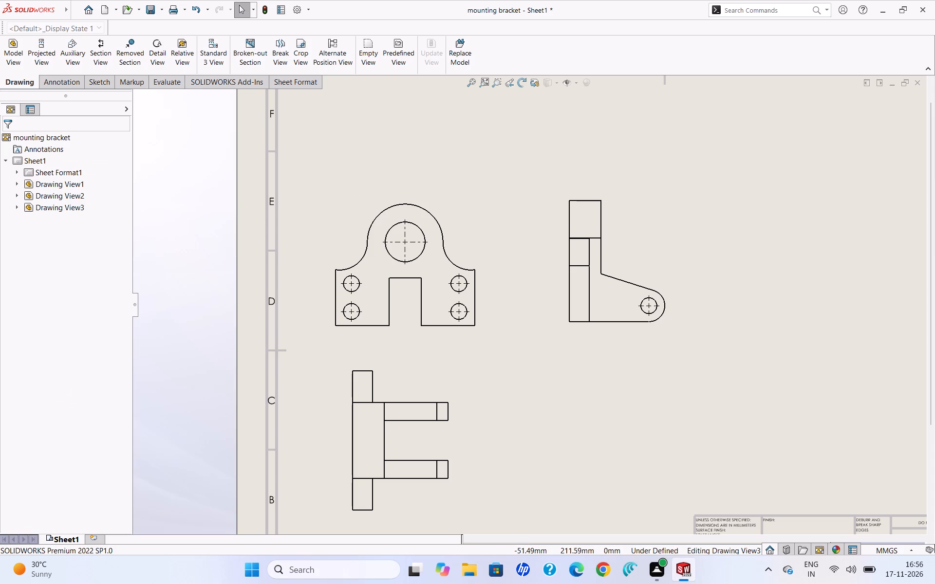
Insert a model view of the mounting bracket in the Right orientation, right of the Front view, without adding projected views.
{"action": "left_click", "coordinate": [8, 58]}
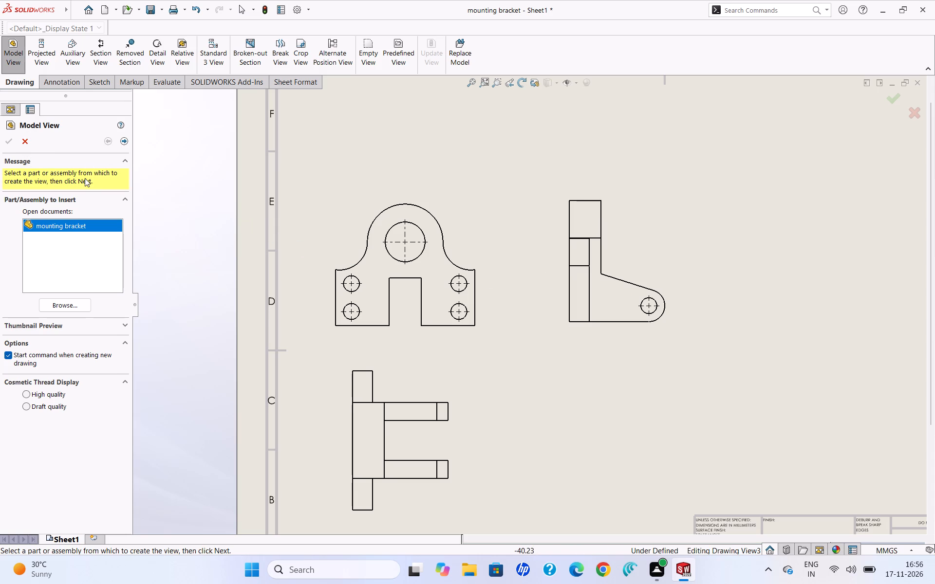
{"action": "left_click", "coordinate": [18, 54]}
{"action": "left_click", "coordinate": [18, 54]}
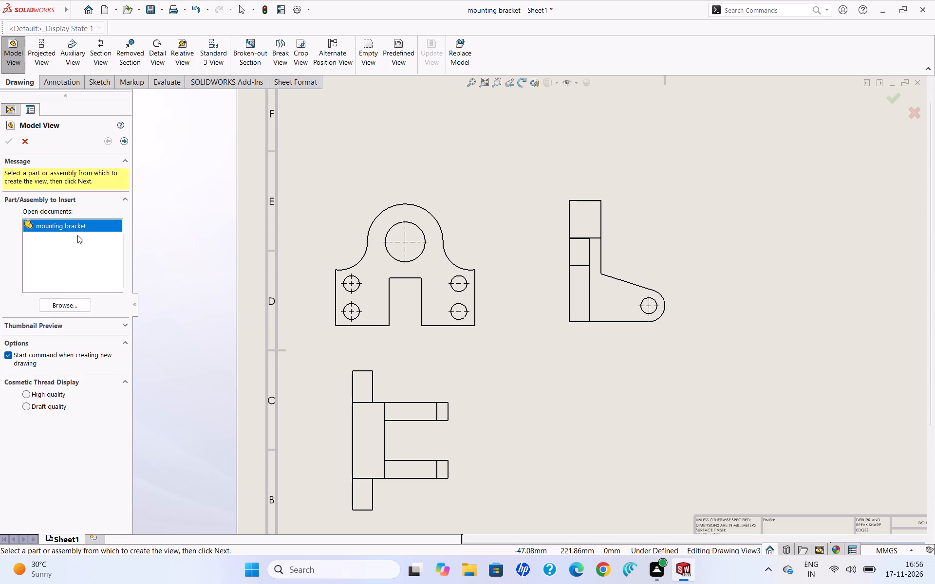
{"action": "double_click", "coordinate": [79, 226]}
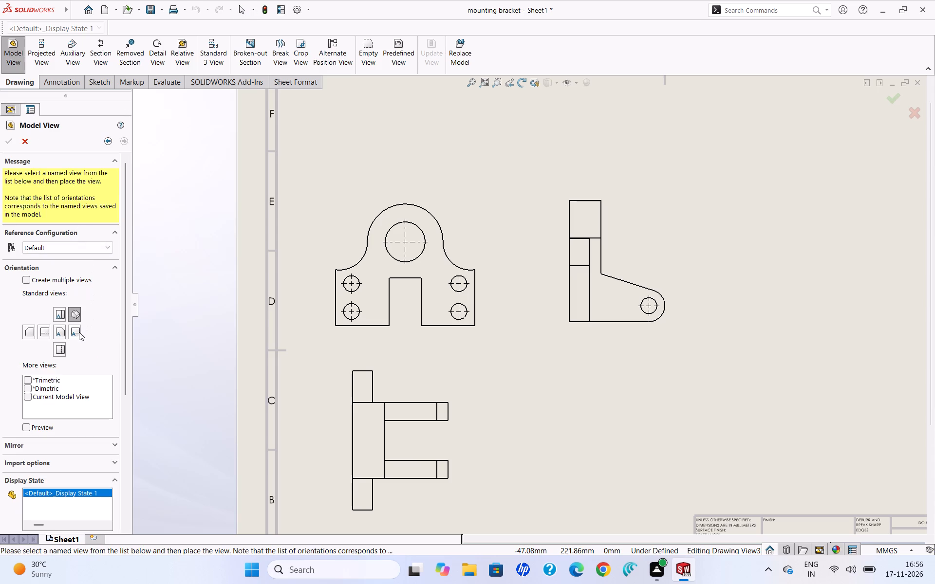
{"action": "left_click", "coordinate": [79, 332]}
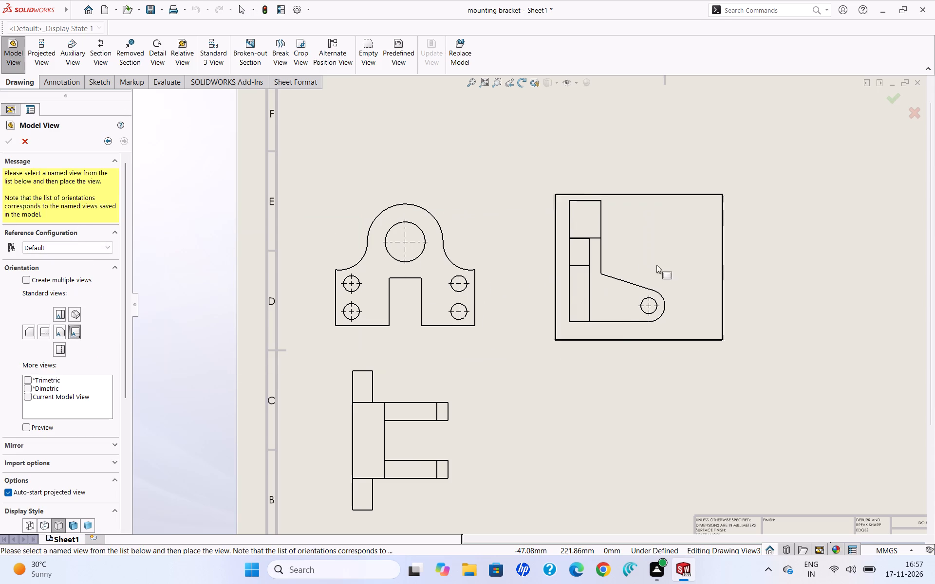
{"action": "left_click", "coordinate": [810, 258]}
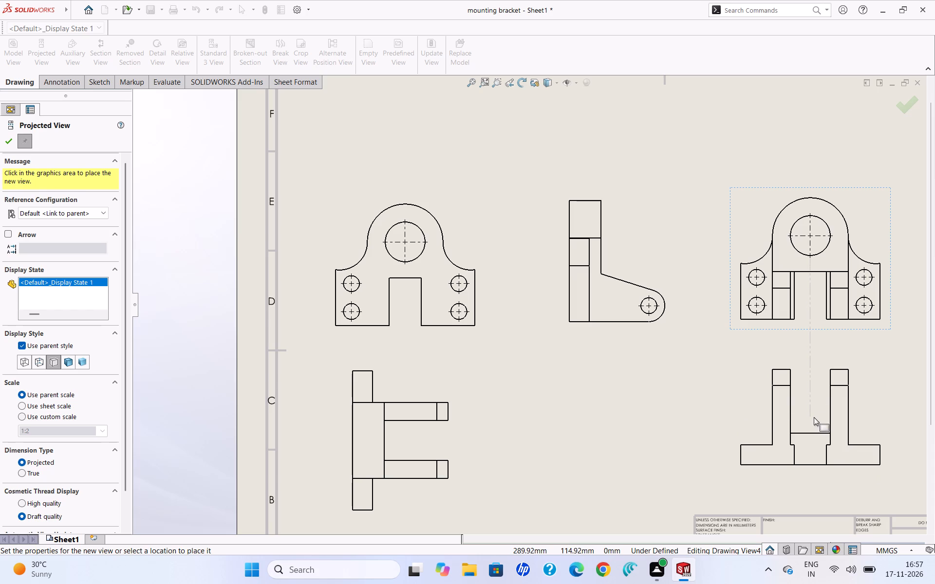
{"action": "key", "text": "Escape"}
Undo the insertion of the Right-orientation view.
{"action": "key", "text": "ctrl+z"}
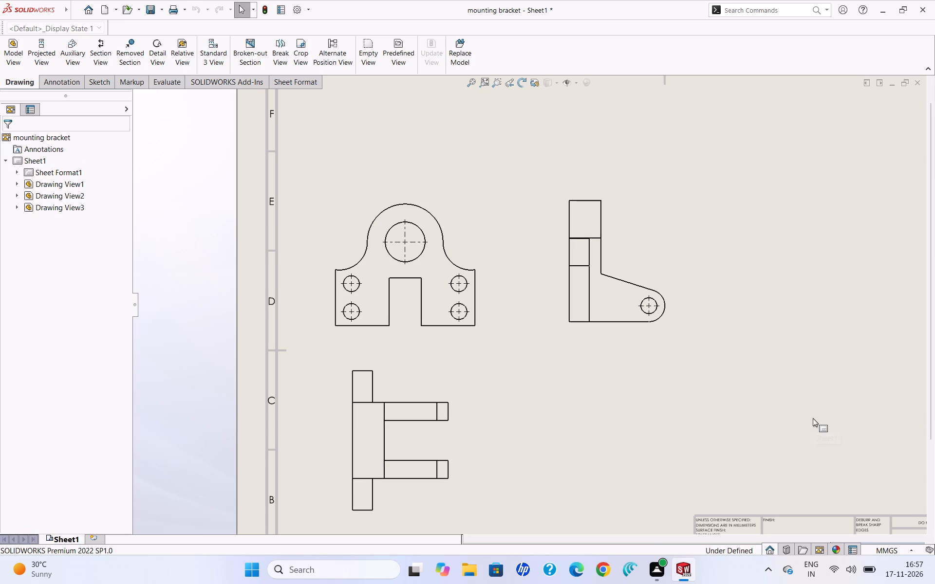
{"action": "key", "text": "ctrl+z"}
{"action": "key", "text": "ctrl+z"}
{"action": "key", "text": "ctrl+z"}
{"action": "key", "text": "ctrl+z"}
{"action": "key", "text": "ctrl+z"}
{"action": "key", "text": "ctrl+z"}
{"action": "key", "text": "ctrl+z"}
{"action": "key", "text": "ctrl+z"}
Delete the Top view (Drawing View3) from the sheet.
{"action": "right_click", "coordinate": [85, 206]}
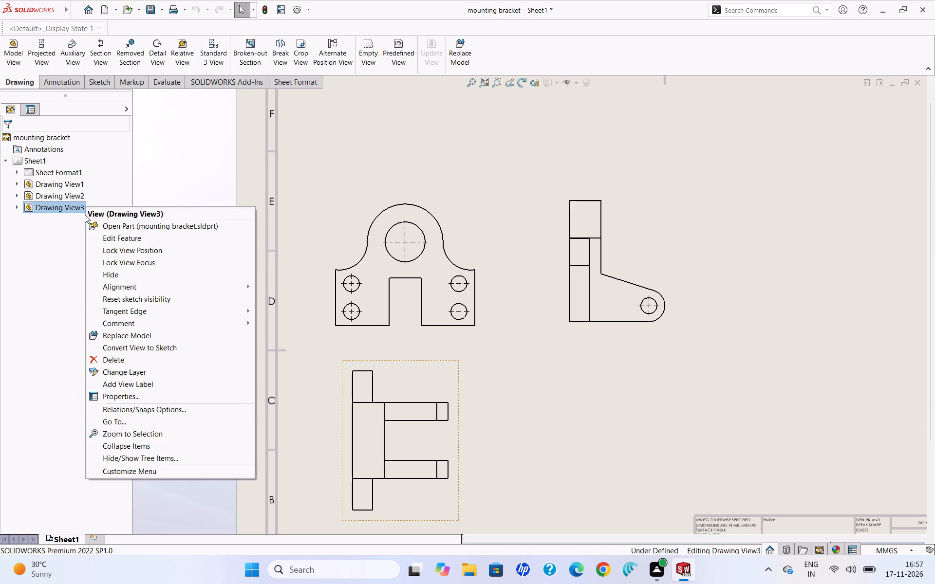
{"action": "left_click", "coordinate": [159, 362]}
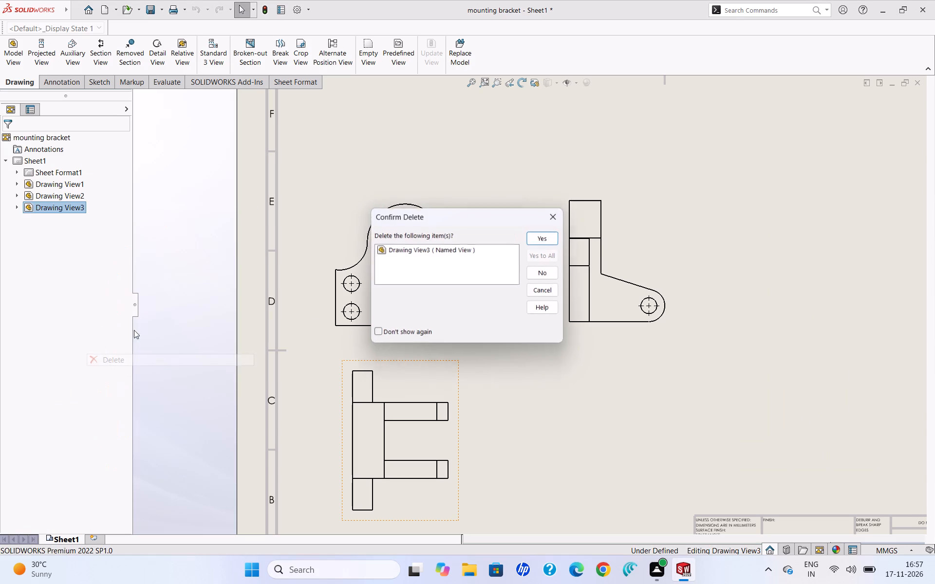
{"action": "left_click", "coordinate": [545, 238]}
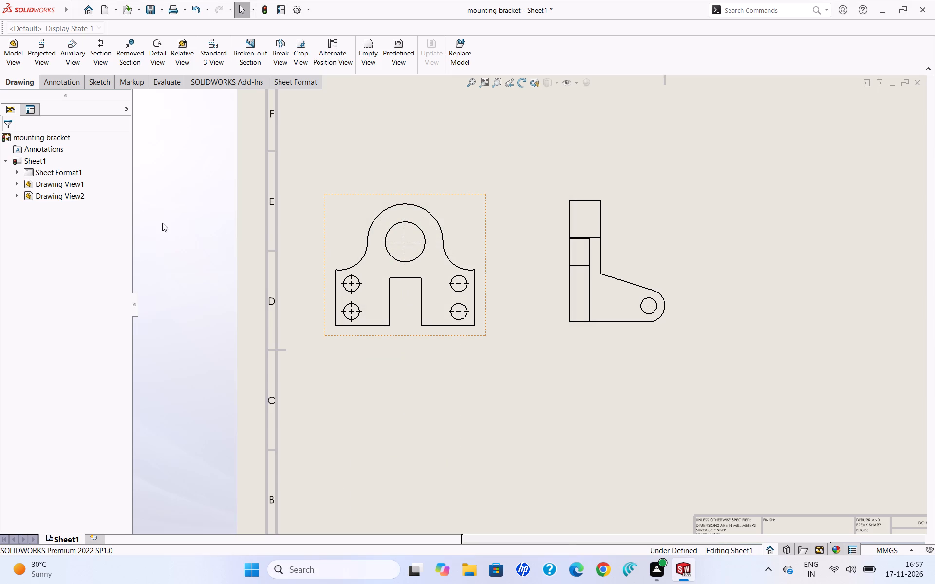
Delete the Left-orientation view (Drawing View2) from the sheet.
{"action": "right_click", "coordinate": [74, 195]}
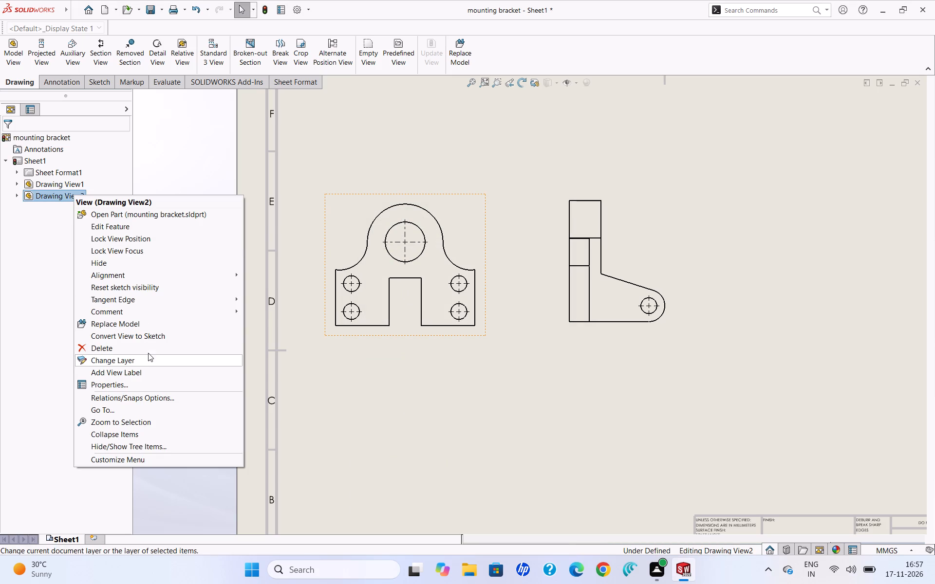
{"action": "left_click", "coordinate": [149, 350]}
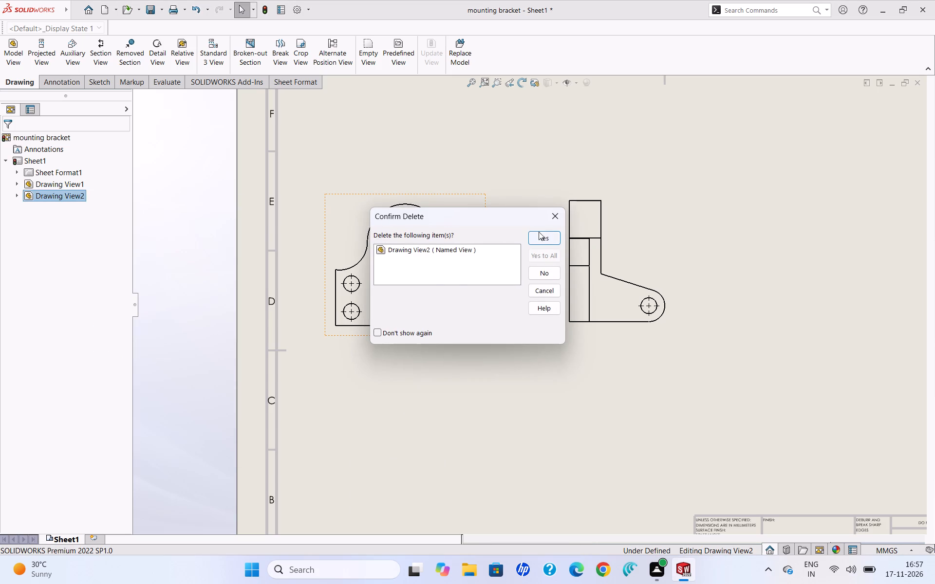
{"action": "left_click", "coordinate": [542, 240]}
Insert a model view of the mounting bracket in the Right orientation, roughly level with and left of the Front view, without adding projected views.
{"action": "scroll", "coordinate": [656, 348], "scroll_direction": "down", "scroll_amount": 2}
{"action": "scroll", "coordinate": [656, 348], "scroll_direction": "up", "scroll_amount": 5}
{"action": "scroll", "coordinate": [656, 348], "scroll_direction": "down", "scroll_amount": 2}
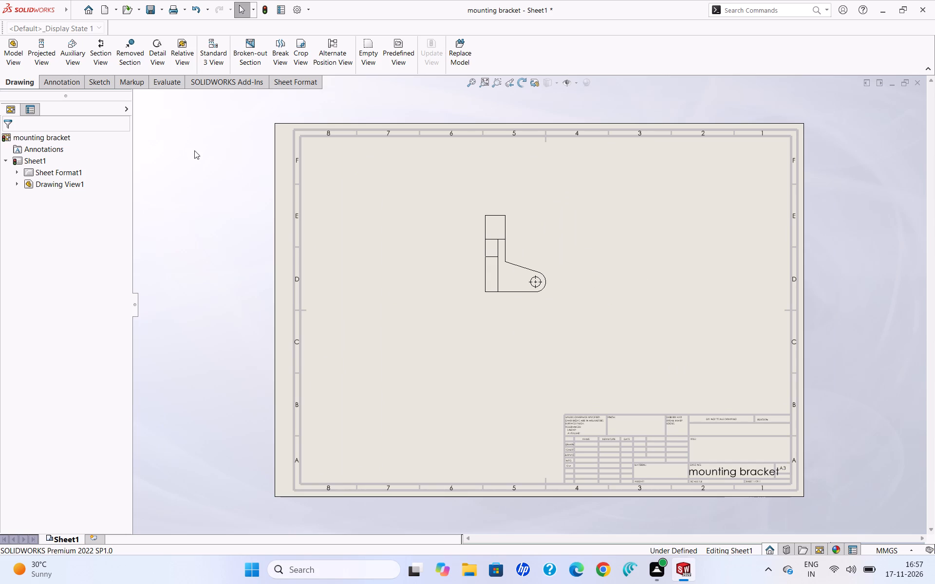
{"action": "left_click", "coordinate": [12, 61]}
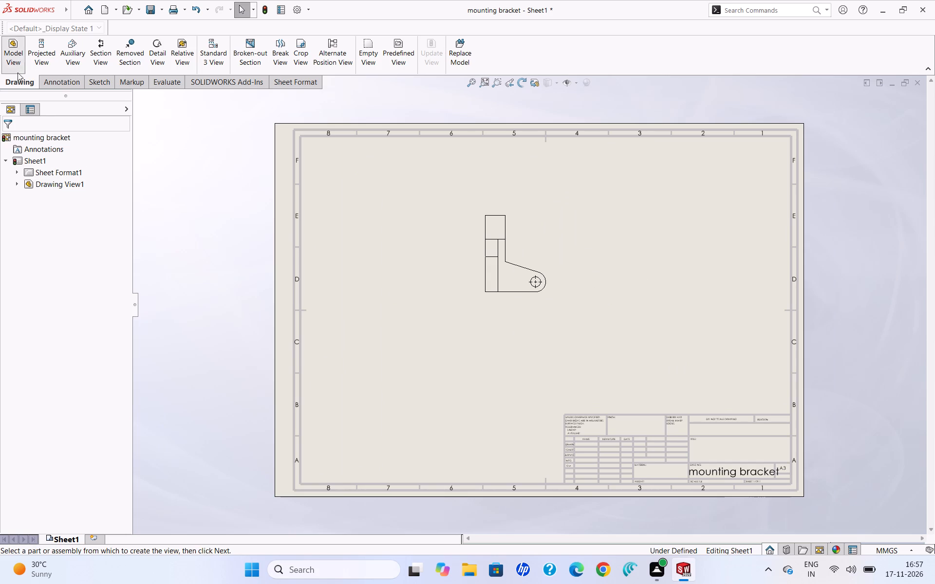
{"action": "double_click", "coordinate": [66, 228]}
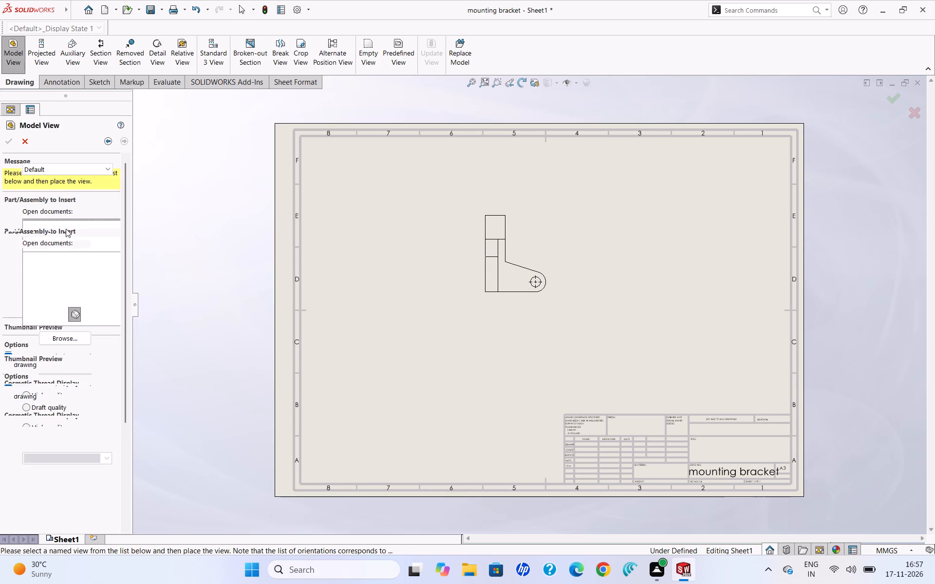
{"action": "left_click", "coordinate": [75, 334]}
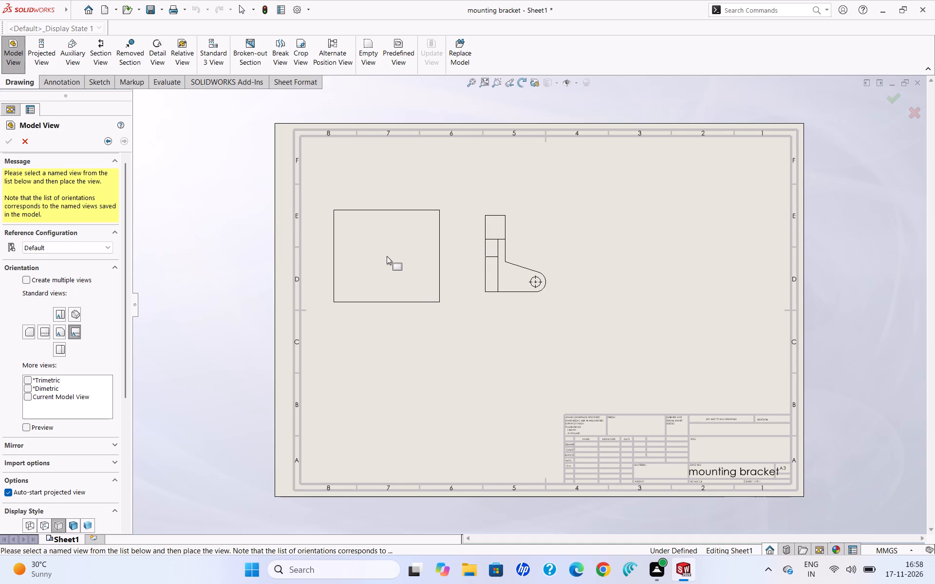
{"action": "left_click", "coordinate": [387, 256]}
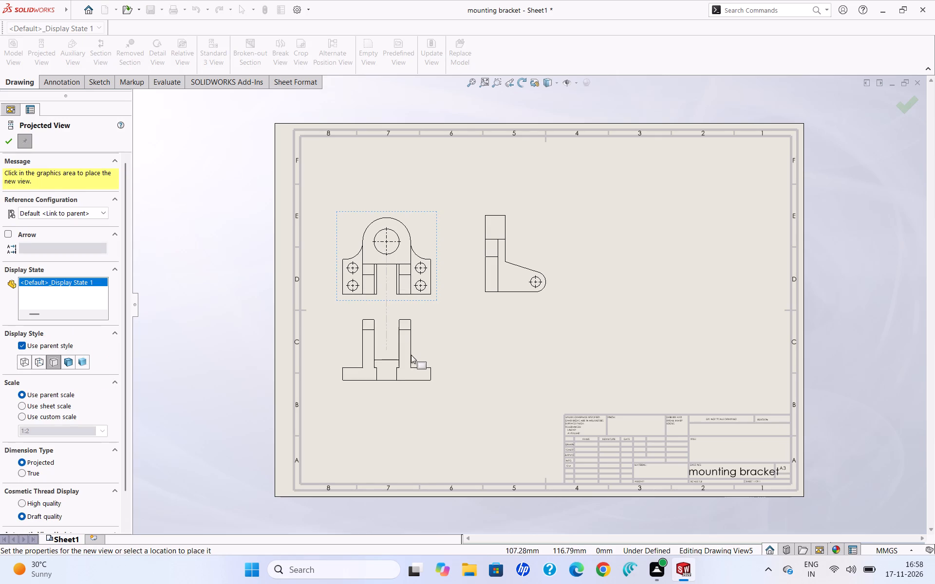
{"action": "key", "text": "Escape"}
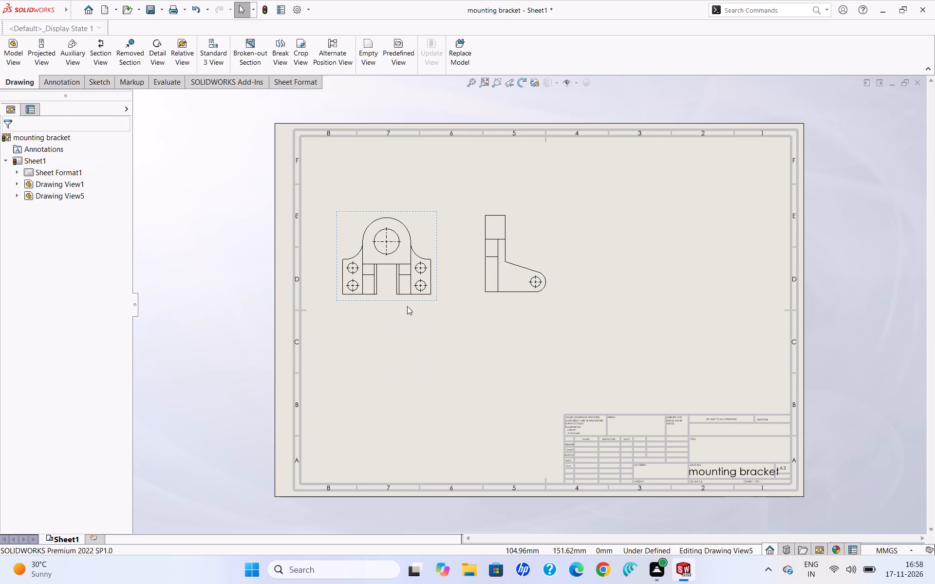
{"action": "left_click", "coordinate": [422, 333]}
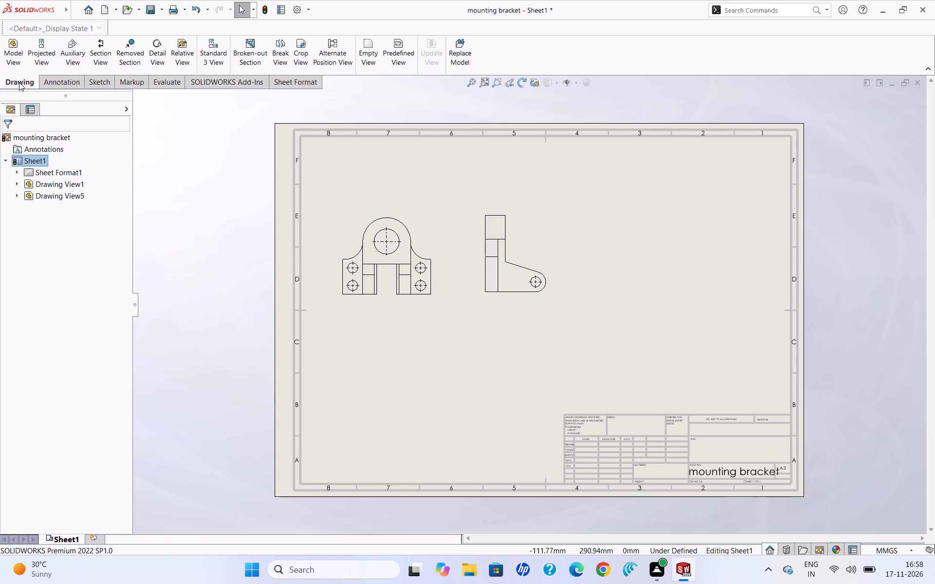
Insert an Isometric model view of the mounting bracket in the upper right area of the sheet.
{"action": "left_click", "coordinate": [14, 59]}
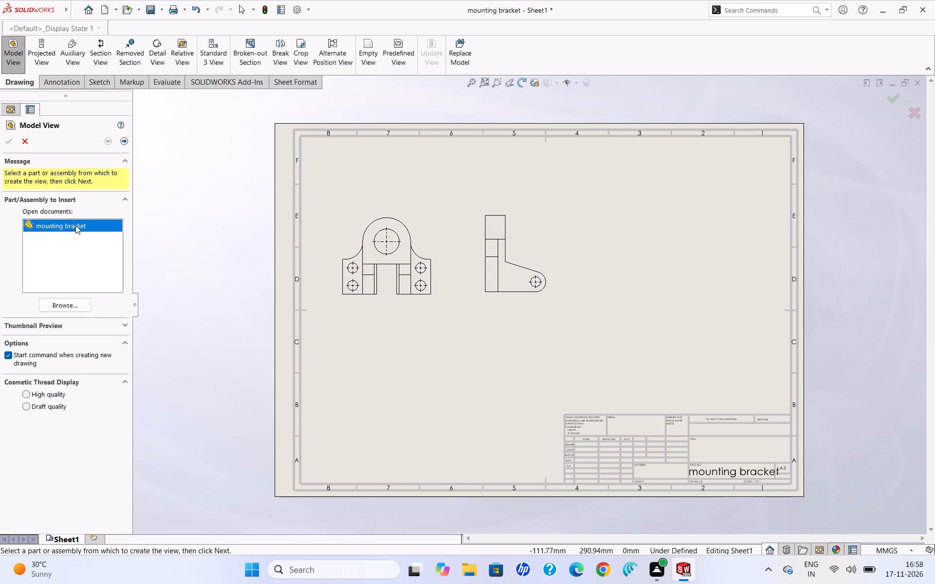
{"action": "double_click", "coordinate": [75, 225]}
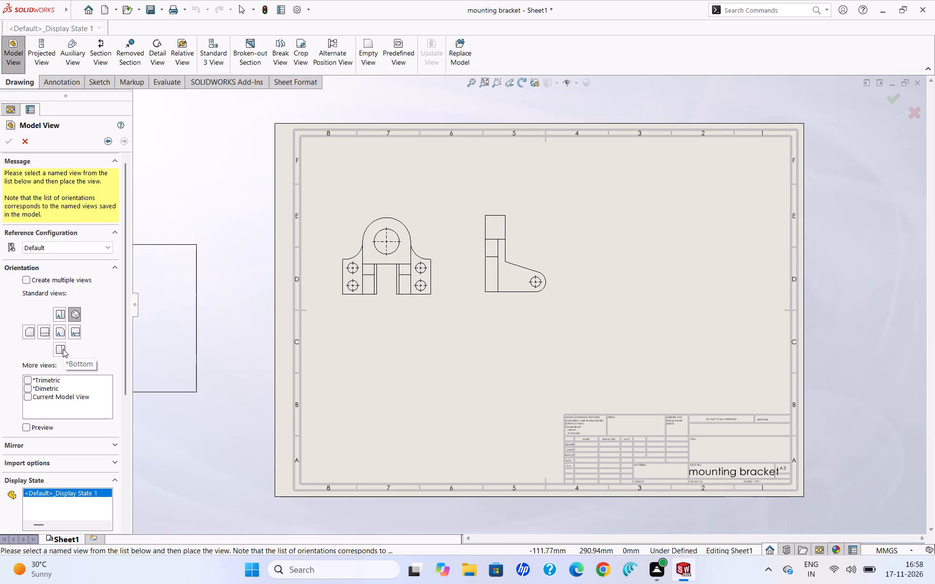
{"action": "left_click", "coordinate": [76, 317]}
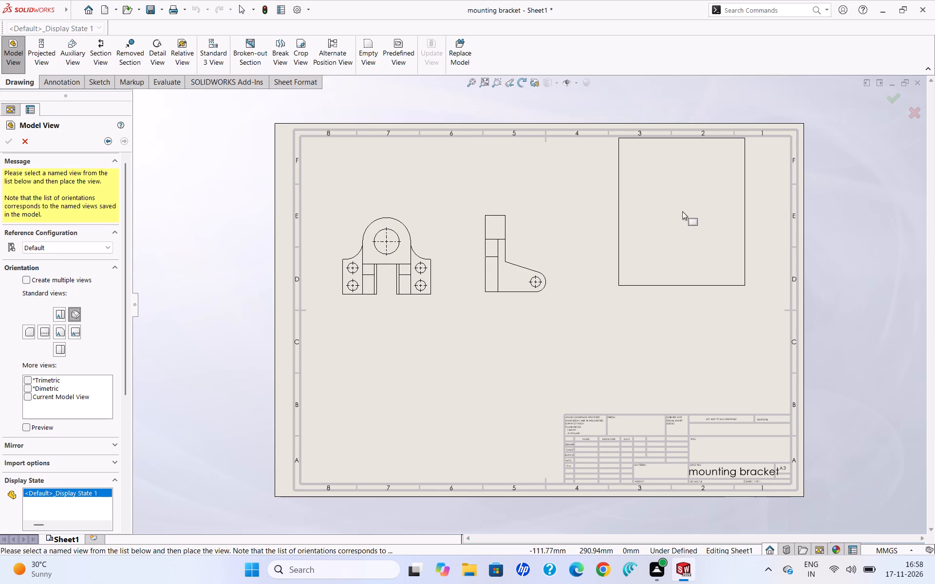
{"action": "left_click", "coordinate": [685, 218]}
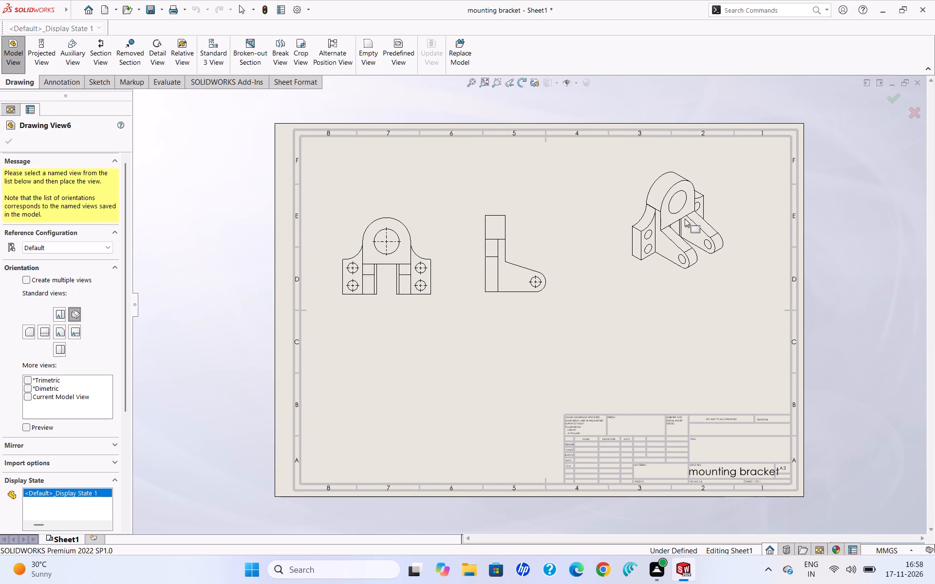
Move the Isometric view into the sheet's upper right corner, just inside the drawing border and well clear of the other views.
{"action": "left_click_drag", "start_coordinate": [689, 207], "coordinate": [659, 207]}
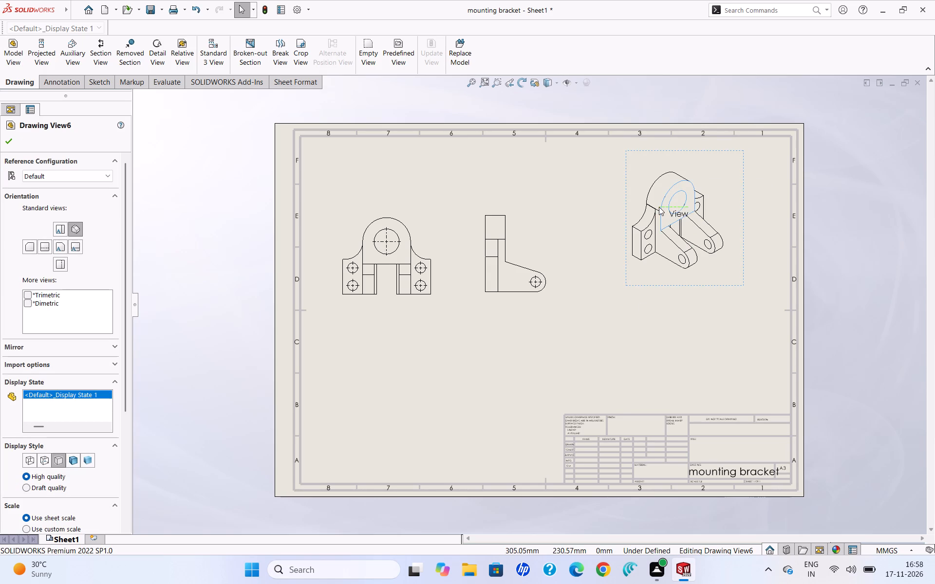
{"action": "left_click_drag", "start_coordinate": [659, 207], "coordinate": [662, 207]}
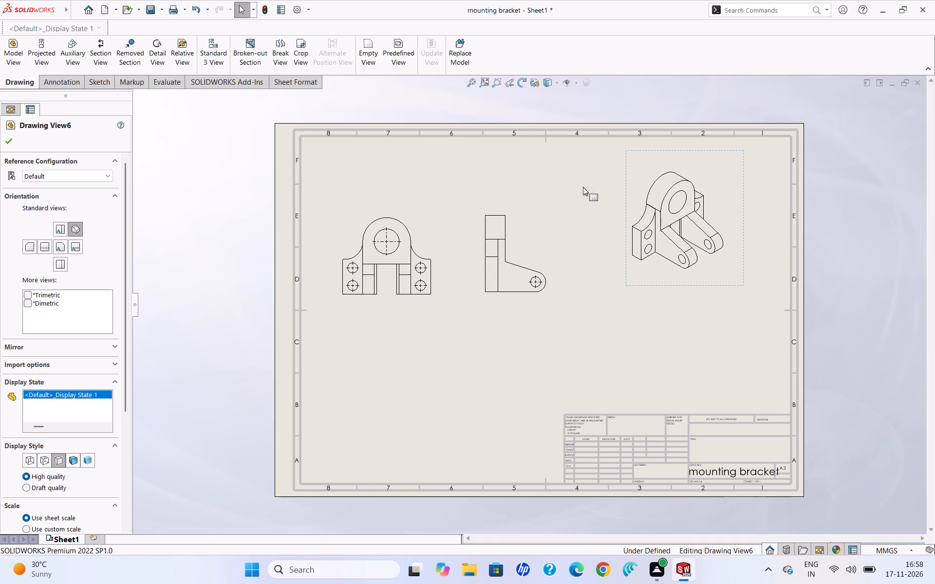
{"action": "left_click_drag", "start_coordinate": [625, 178], "coordinate": [587, 177]}
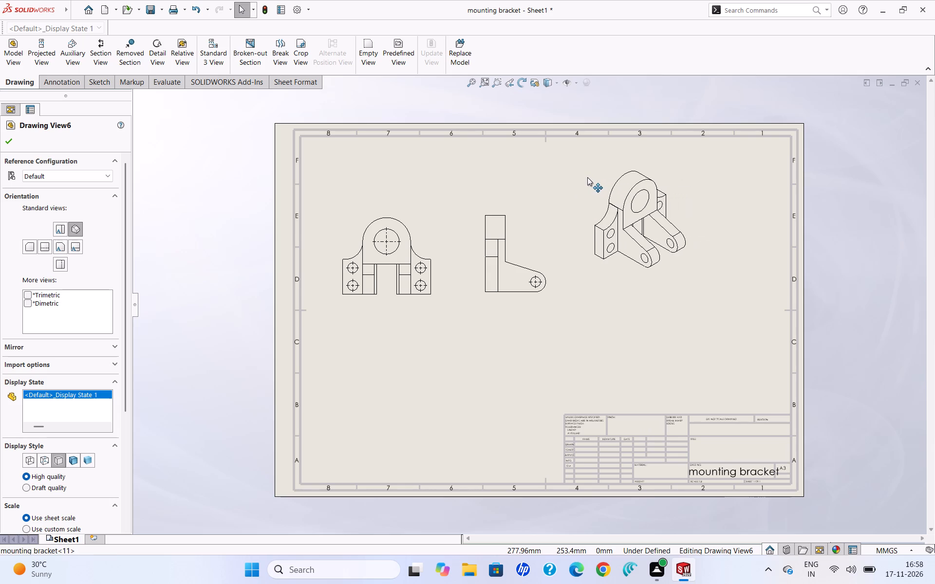
{"action": "left_click_drag", "start_coordinate": [587, 177], "coordinate": [607, 153]}
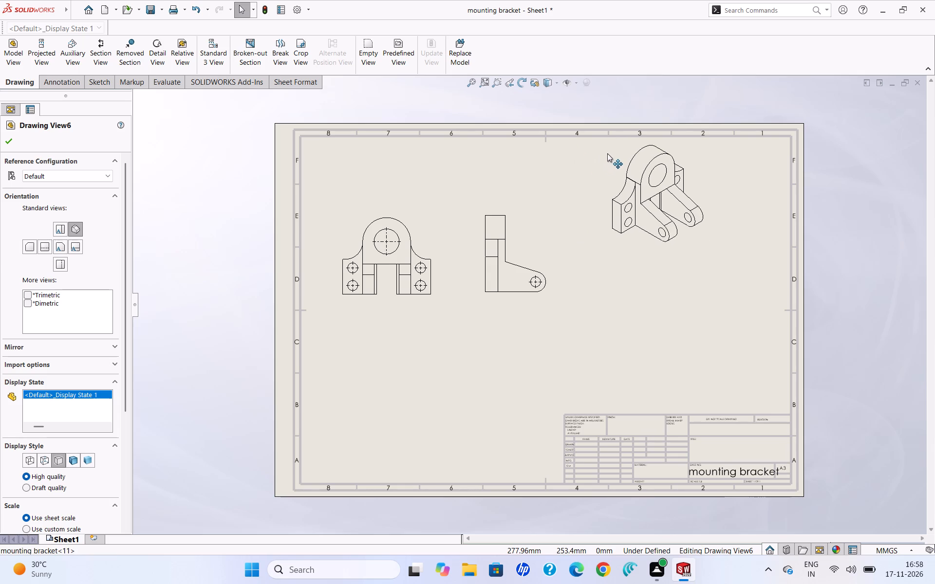
{"action": "left_click_drag", "start_coordinate": [607, 153], "coordinate": [636, 161]}
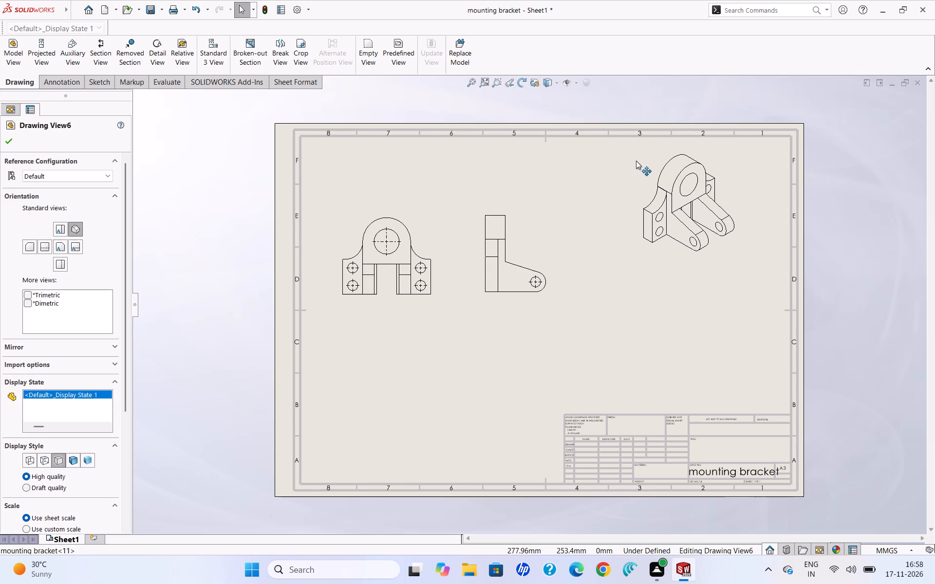
{"action": "left_click_drag", "start_coordinate": [636, 161], "coordinate": [550, 142]}
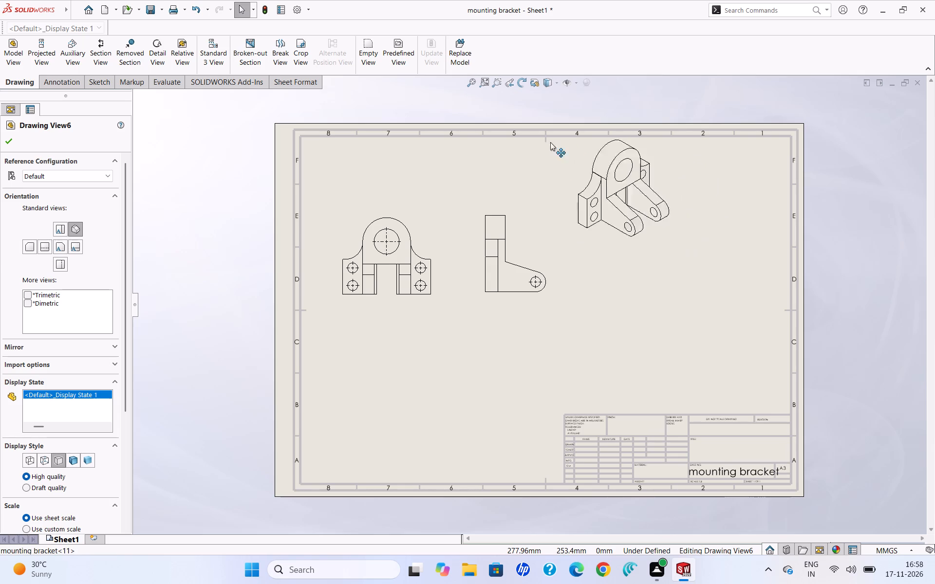
{"action": "left_click_drag", "start_coordinate": [550, 142], "coordinate": [581, 164]}
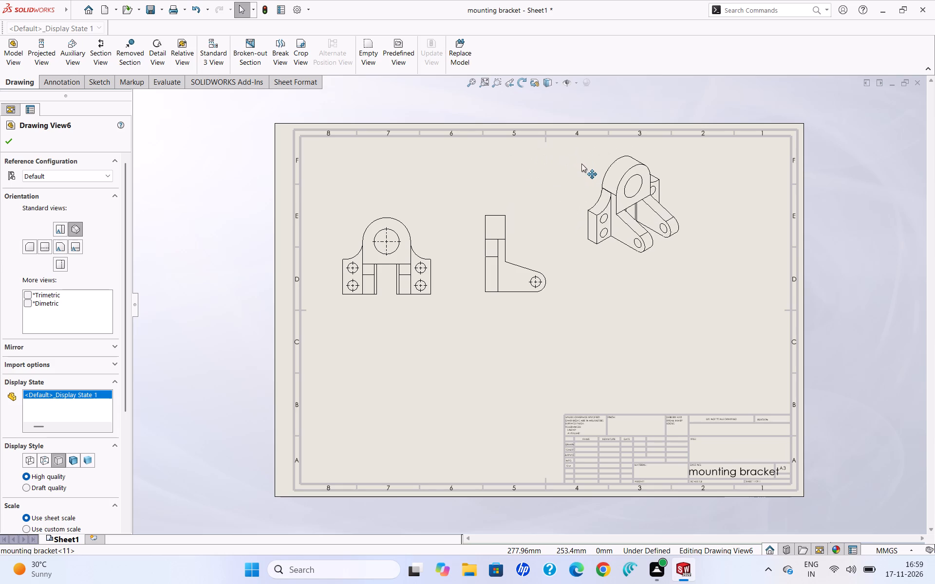
{"action": "left_click_drag", "start_coordinate": [581, 164], "coordinate": [597, 156]}
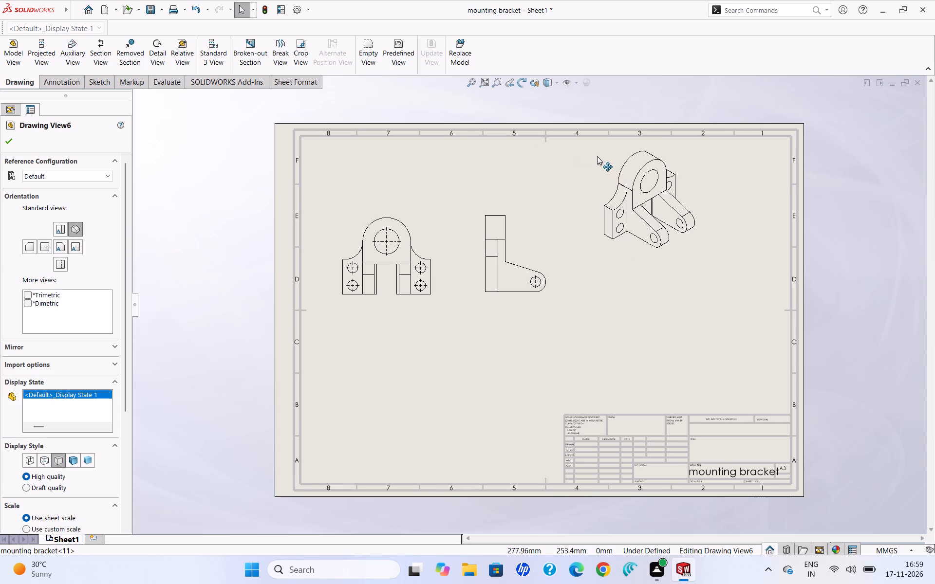
{"action": "left_click_drag", "start_coordinate": [597, 156], "coordinate": [656, 149]}
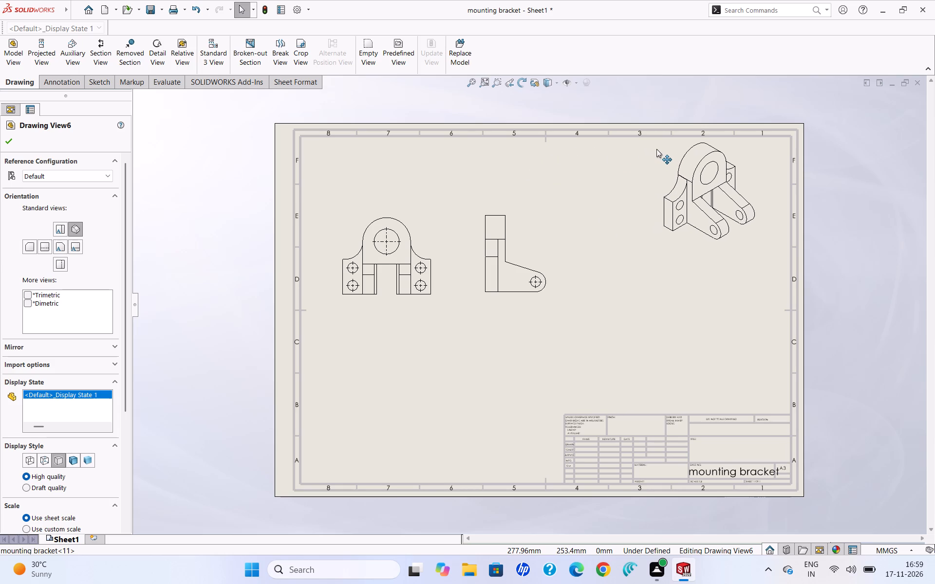
{"action": "left_click_drag", "start_coordinate": [656, 149], "coordinate": [650, 157]}
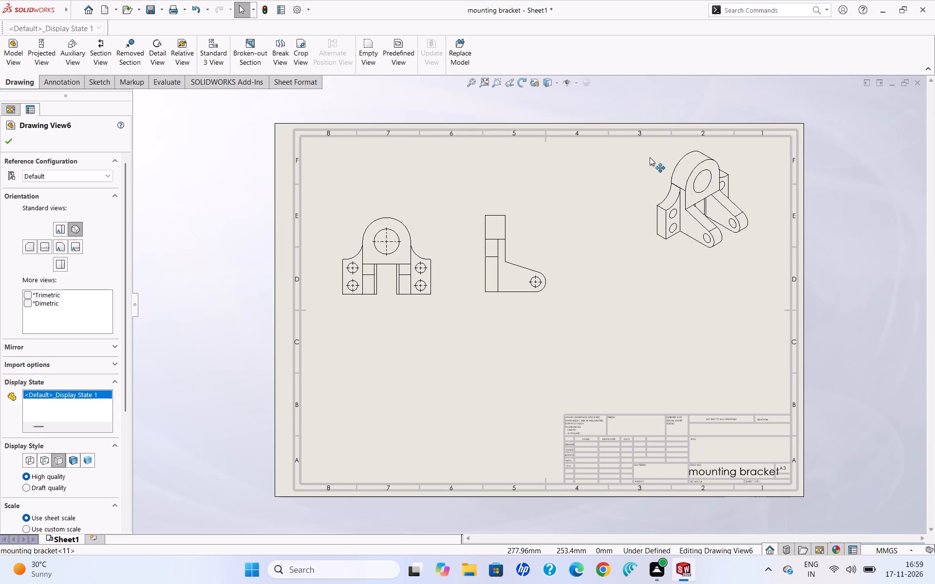
{"action": "left_click_drag", "start_coordinate": [650, 157], "coordinate": [653, 165]}
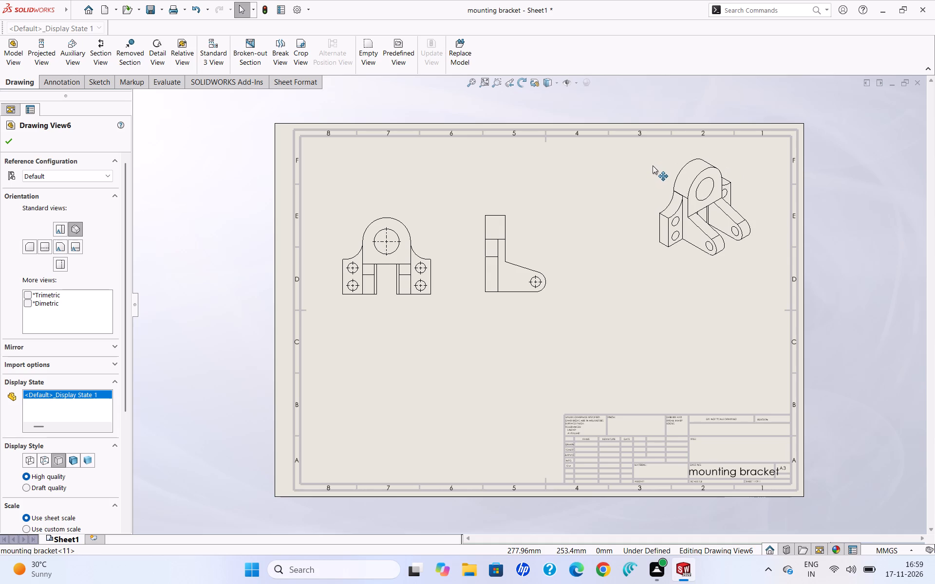
{"action": "left_click_drag", "start_coordinate": [653, 165], "coordinate": [654, 168]}
{"action": "left_click", "coordinate": [567, 197]}
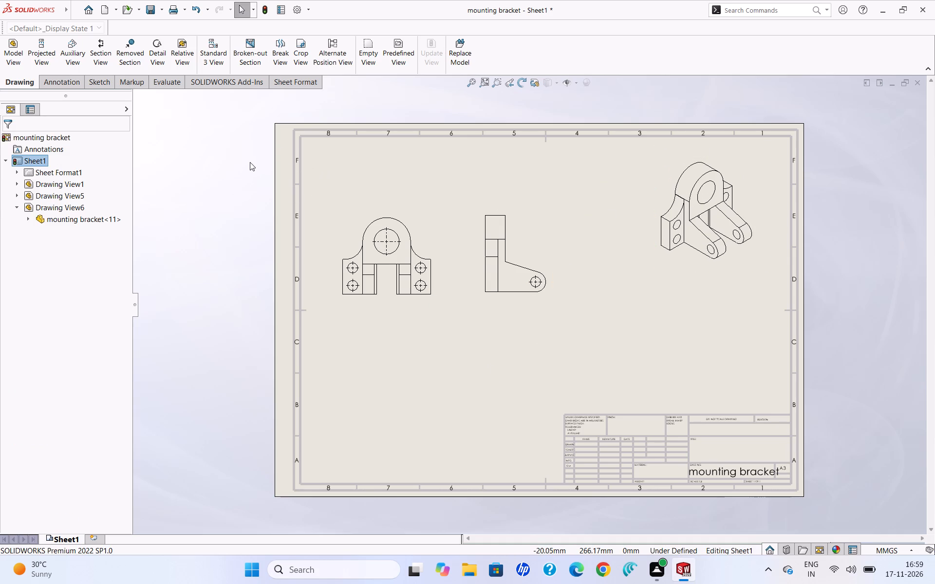
{"action": "left_click_drag", "start_coordinate": [692, 210], "coordinate": [690, 219]}
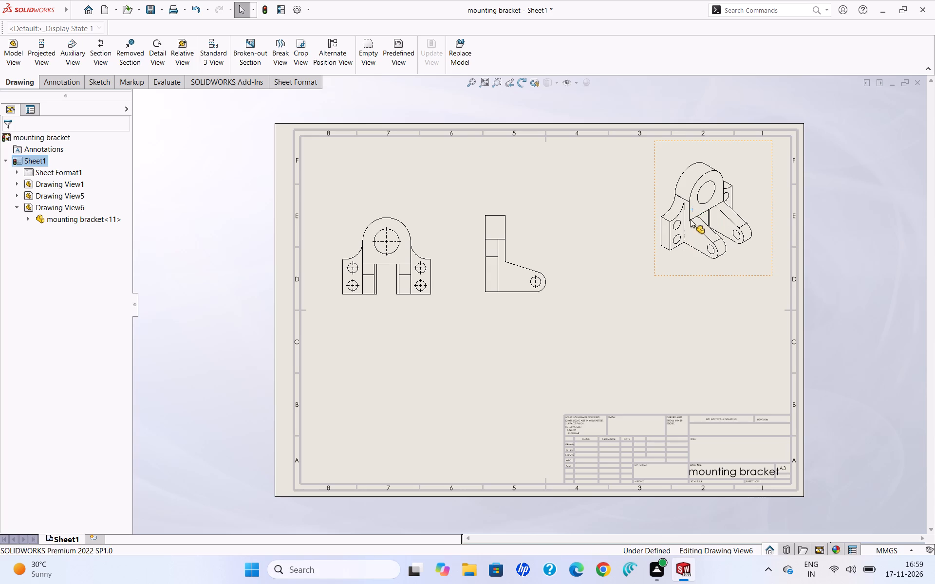
{"action": "left_click_drag", "start_coordinate": [690, 219], "coordinate": [689, 221]}
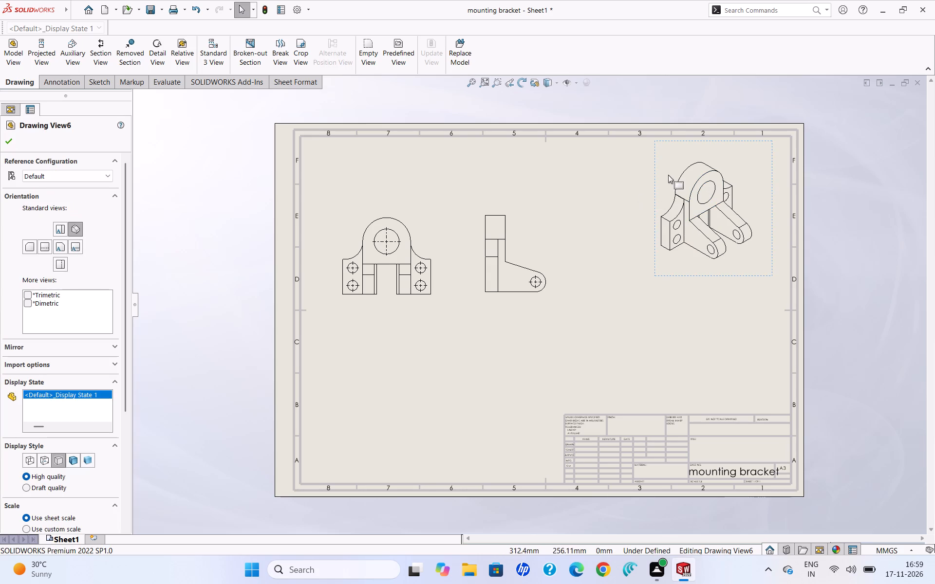
{"action": "left_click_drag", "start_coordinate": [655, 182], "coordinate": [644, 190]}
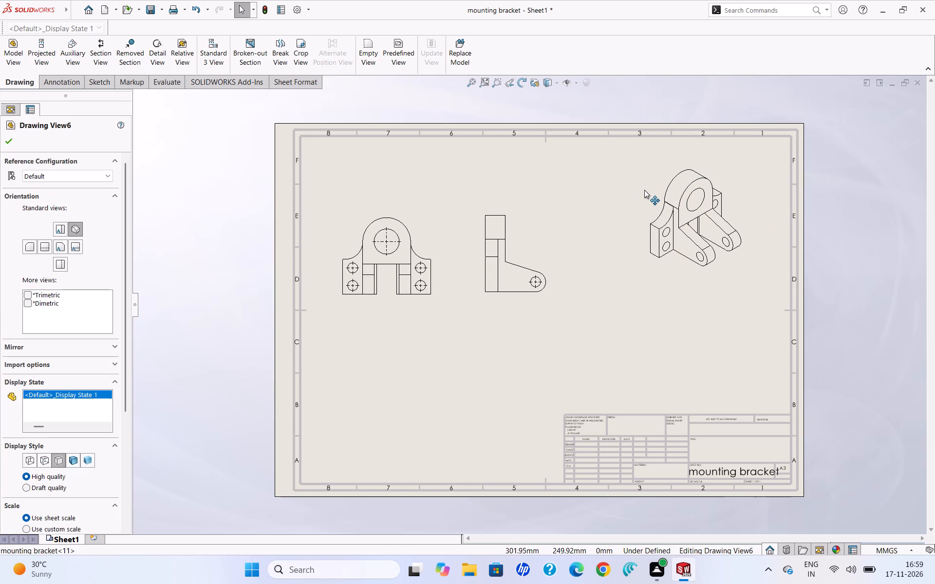
{"action": "left_click_drag", "start_coordinate": [644, 190], "coordinate": [667, 188]}
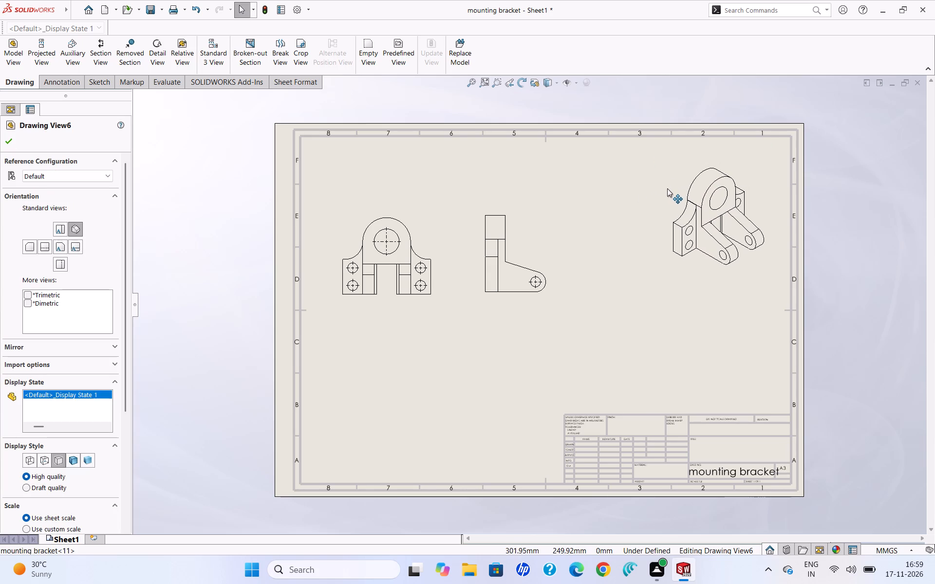
{"action": "left_click_drag", "start_coordinate": [667, 188], "coordinate": [673, 174]}
{"action": "left_click", "coordinate": [606, 175]}
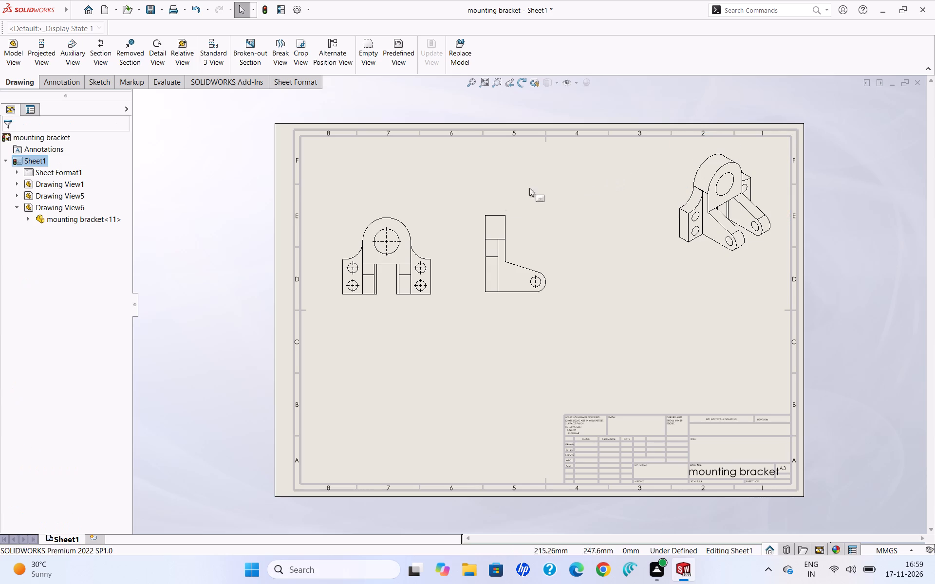
{"action": "left_click", "coordinate": [674, 176]}
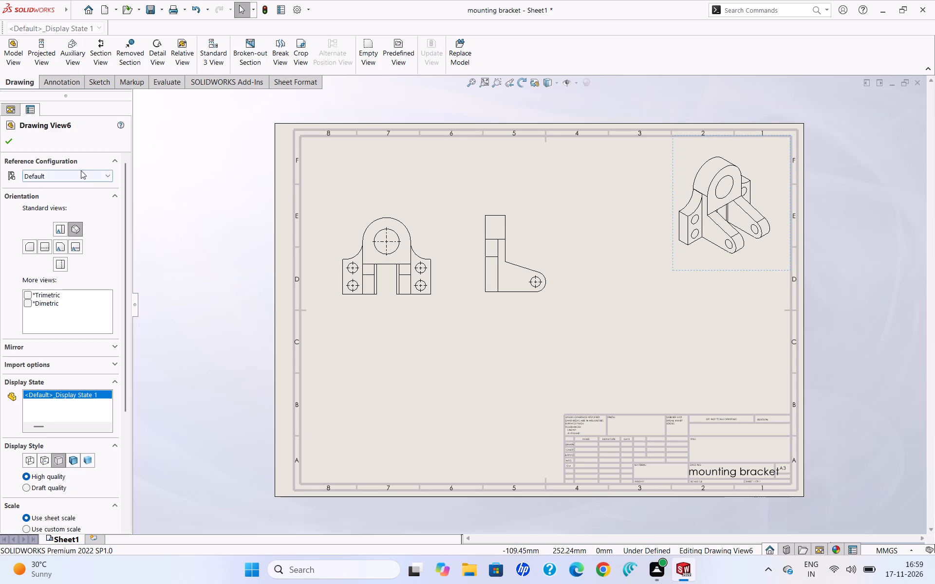
{"action": "left_click", "coordinate": [1, 141]}
{"action": "left_click", "coordinate": [24, 145]}
{"action": "left_click", "coordinate": [9, 145]}
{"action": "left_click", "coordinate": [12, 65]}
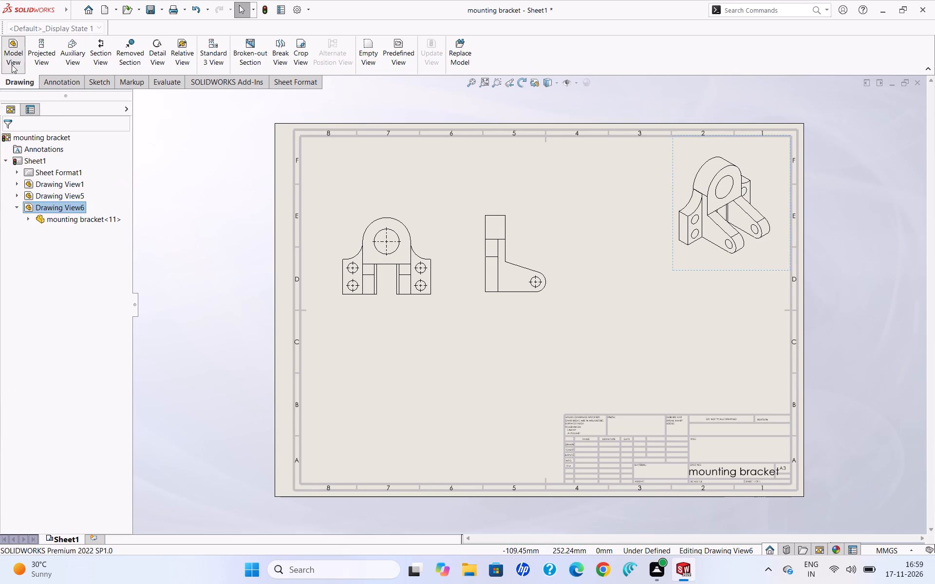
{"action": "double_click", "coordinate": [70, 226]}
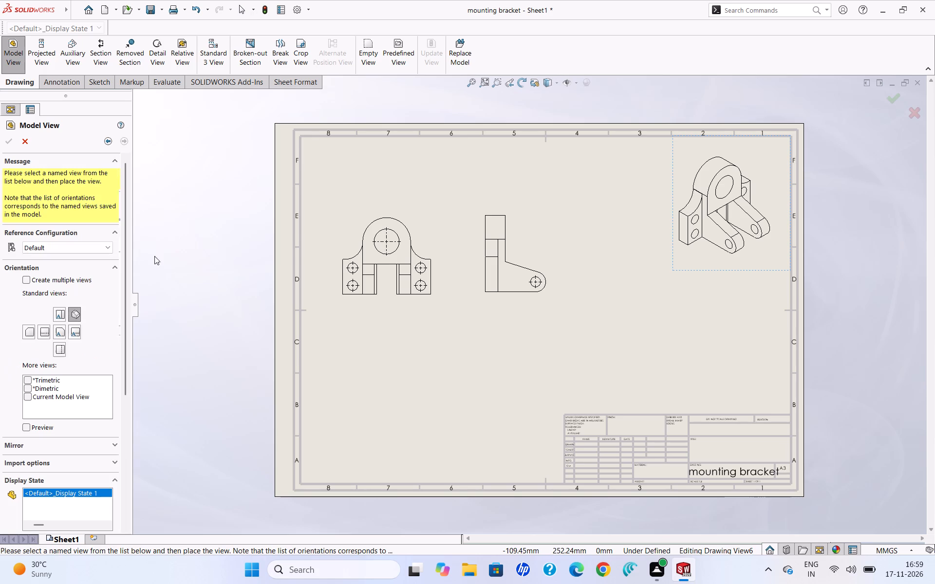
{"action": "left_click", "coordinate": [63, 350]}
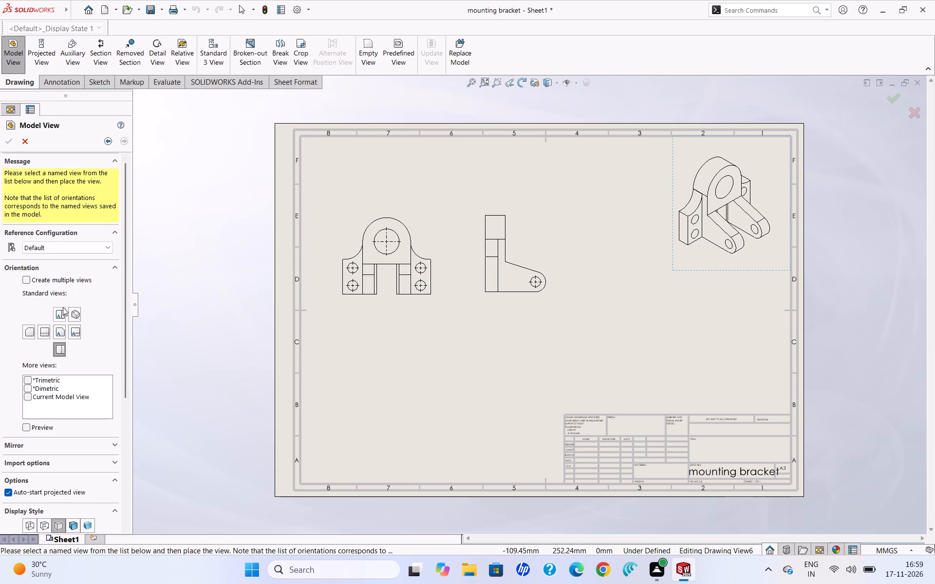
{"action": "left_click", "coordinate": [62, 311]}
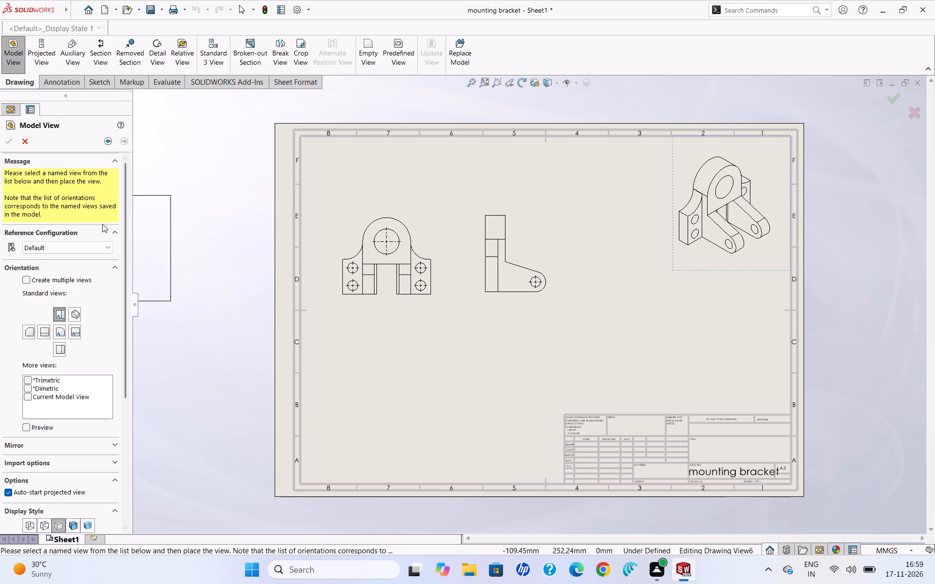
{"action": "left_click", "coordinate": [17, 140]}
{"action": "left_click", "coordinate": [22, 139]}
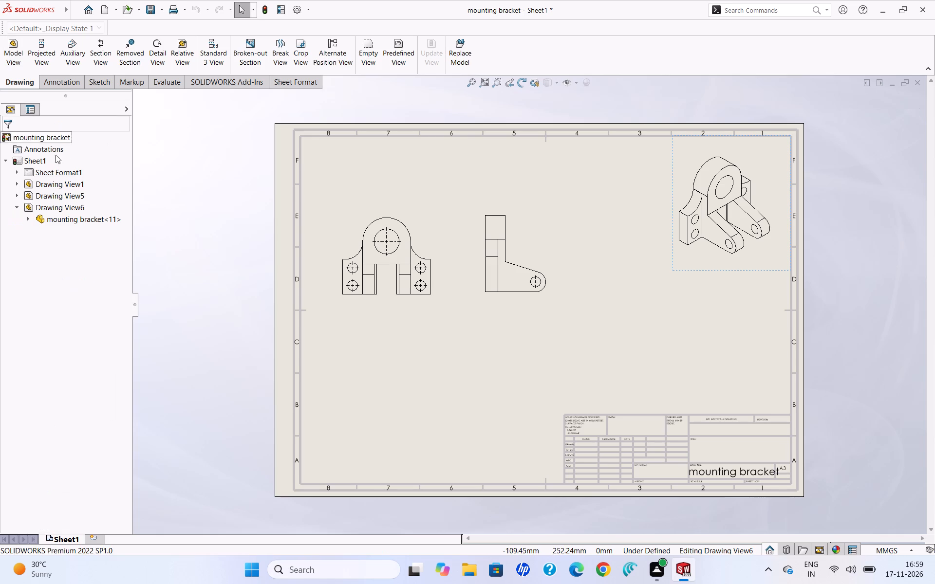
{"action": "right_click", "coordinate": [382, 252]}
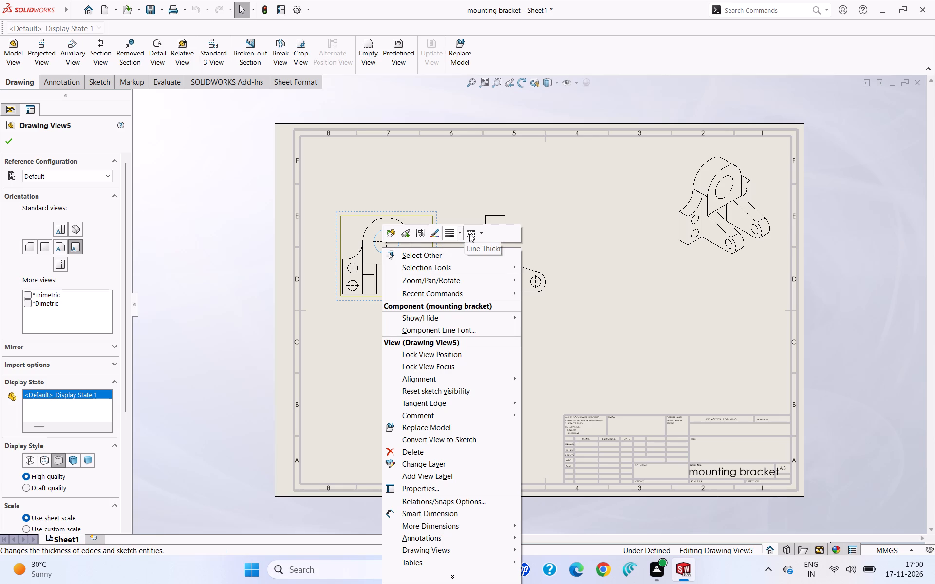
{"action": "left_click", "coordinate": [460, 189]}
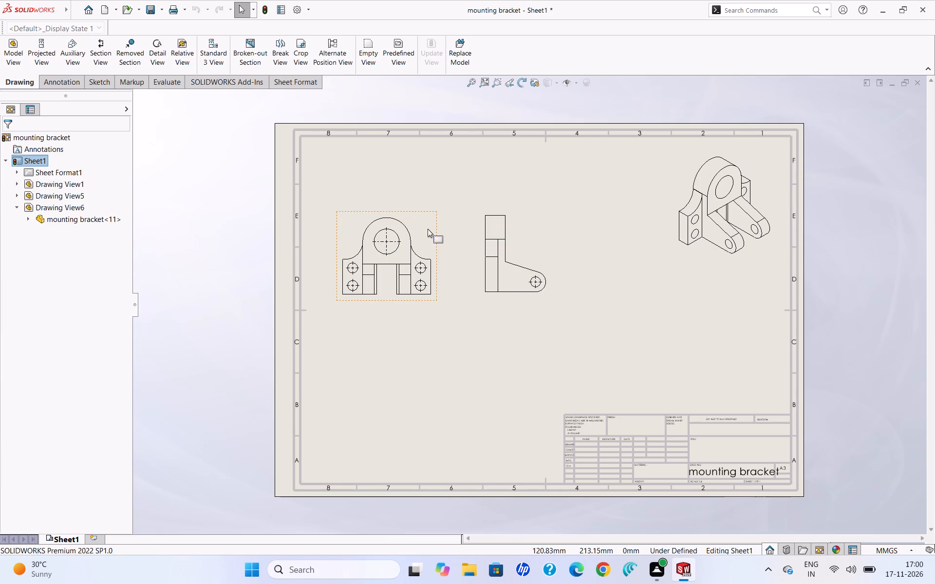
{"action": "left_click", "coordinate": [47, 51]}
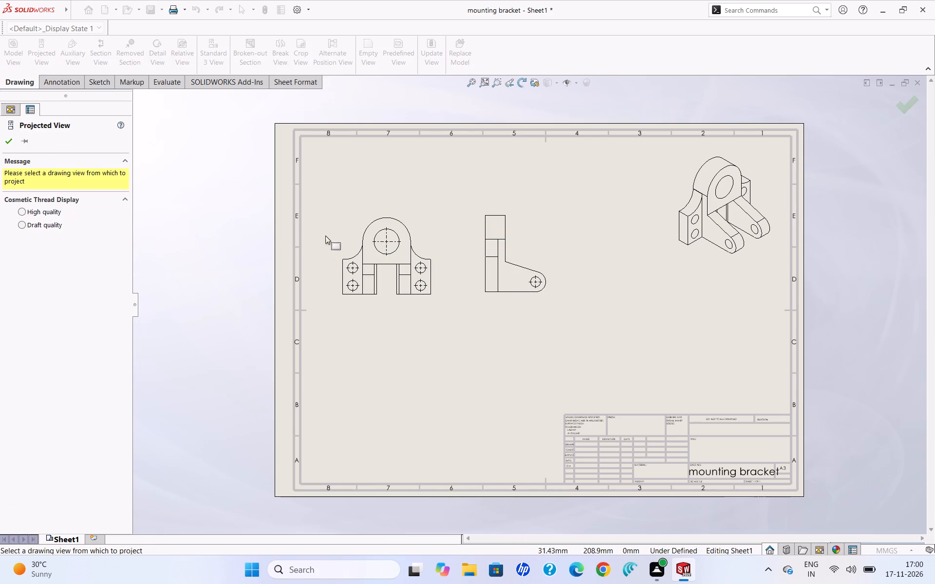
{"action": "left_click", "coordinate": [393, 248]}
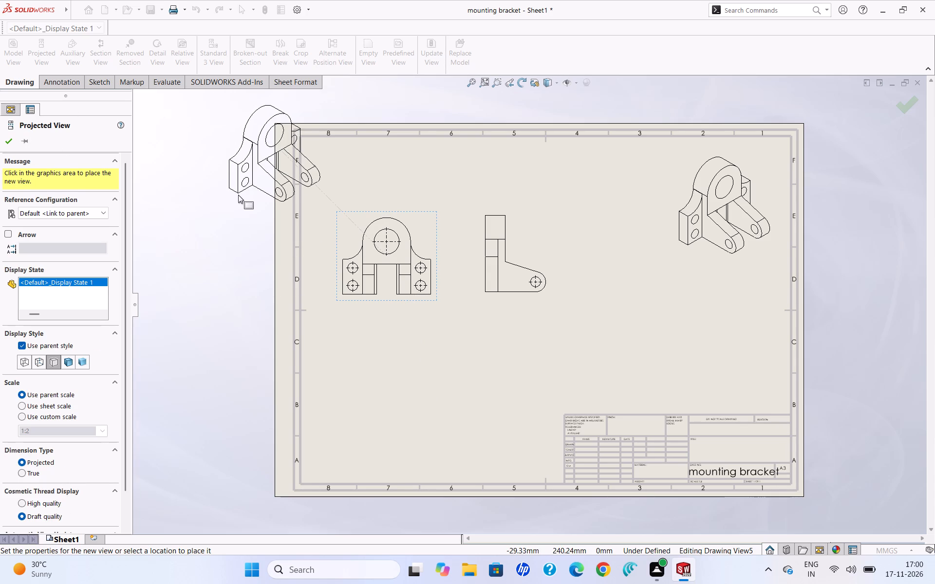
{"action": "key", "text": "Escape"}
Insert a model view of the mounting bracket in the Top orientation, directly below the Right-orientation view.
{"action": "left_click", "coordinate": [11, 52]}
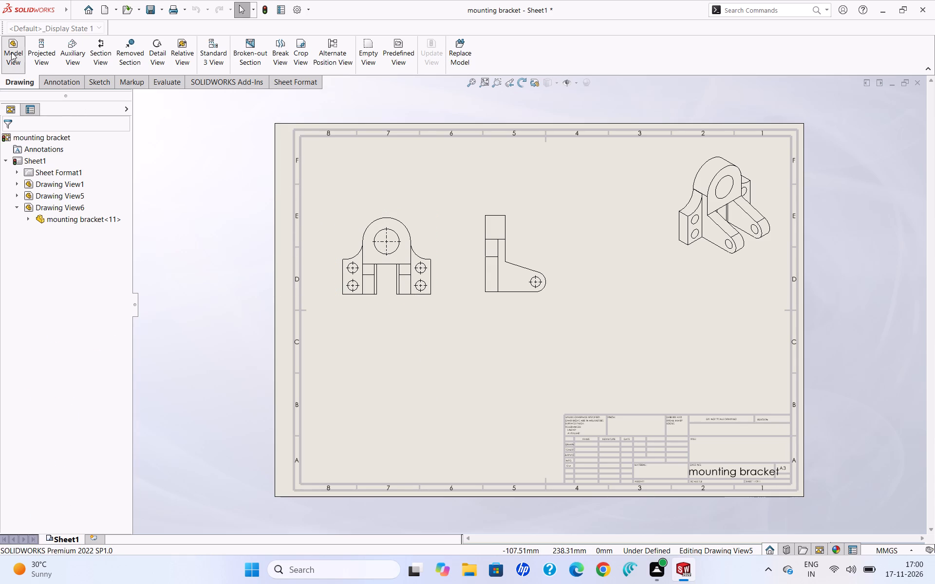
{"action": "double_click", "coordinate": [44, 226]}
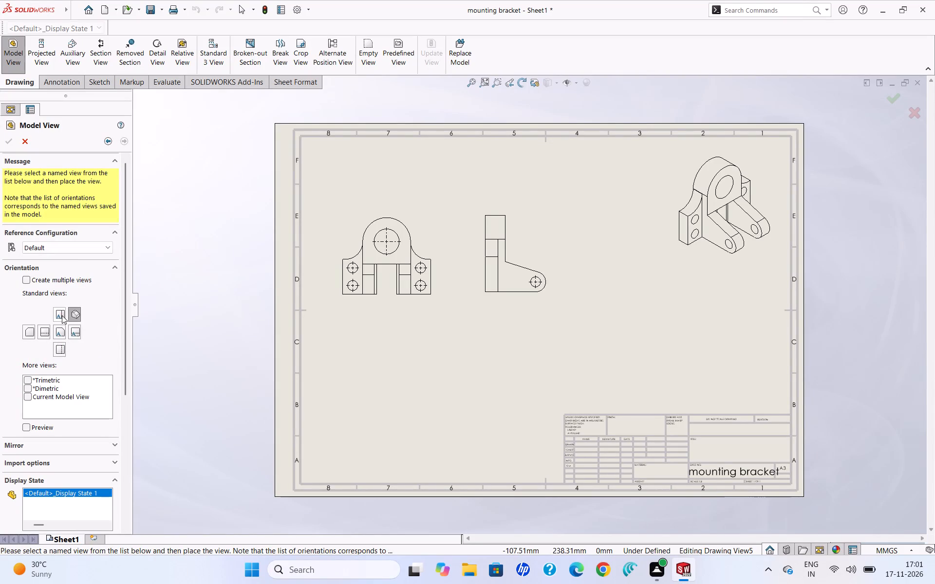
{"action": "left_click", "coordinate": [62, 315]}
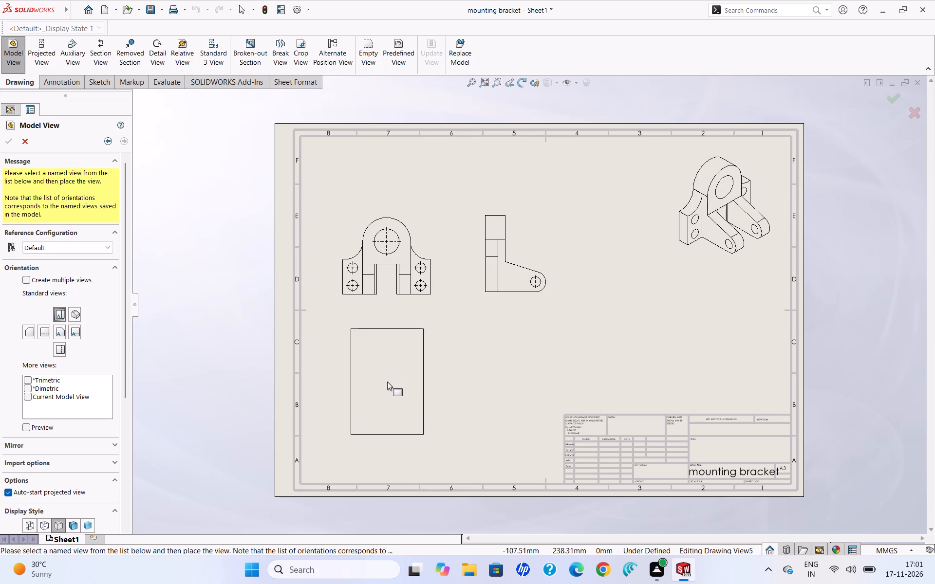
{"action": "left_click", "coordinate": [388, 381]}
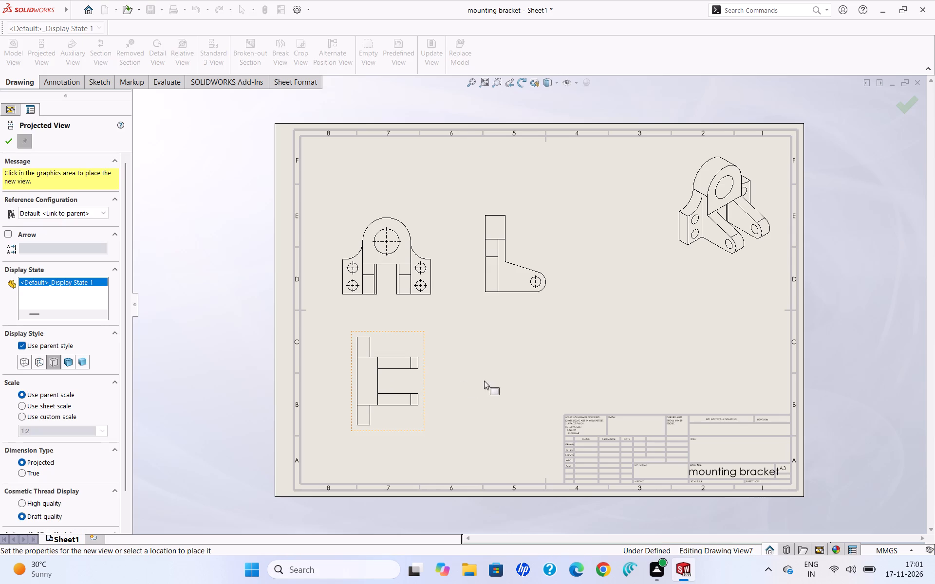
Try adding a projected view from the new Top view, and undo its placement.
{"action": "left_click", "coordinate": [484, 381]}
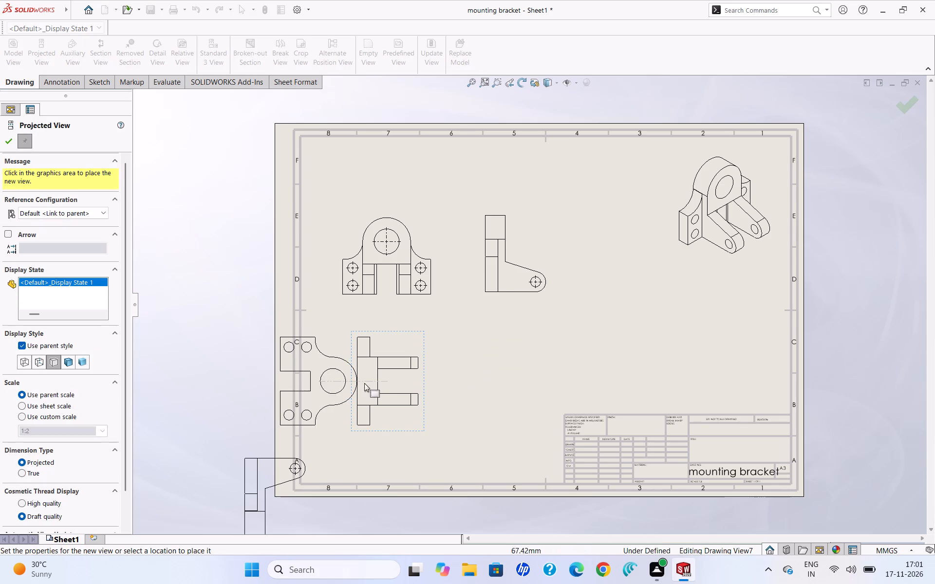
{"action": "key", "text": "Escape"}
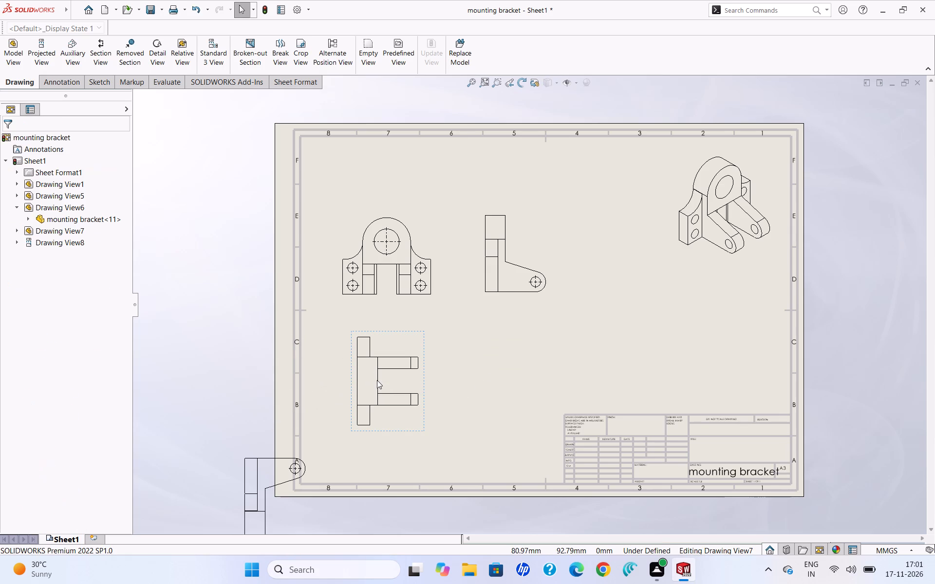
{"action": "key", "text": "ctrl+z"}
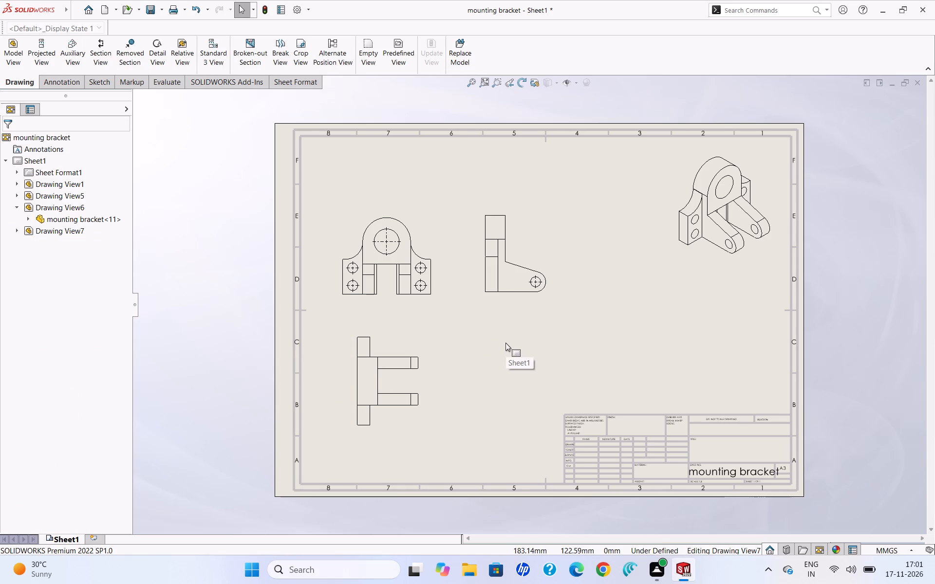
In the arched view above the Top view, dimension the large central hole's diameter and the outer top arc's radius.
{"action": "scroll", "coordinate": [505, 343], "scroll_direction": "up", "scroll_amount": 1}
{"action": "scroll", "coordinate": [505, 343], "scroll_direction": "down", "scroll_amount": 8}
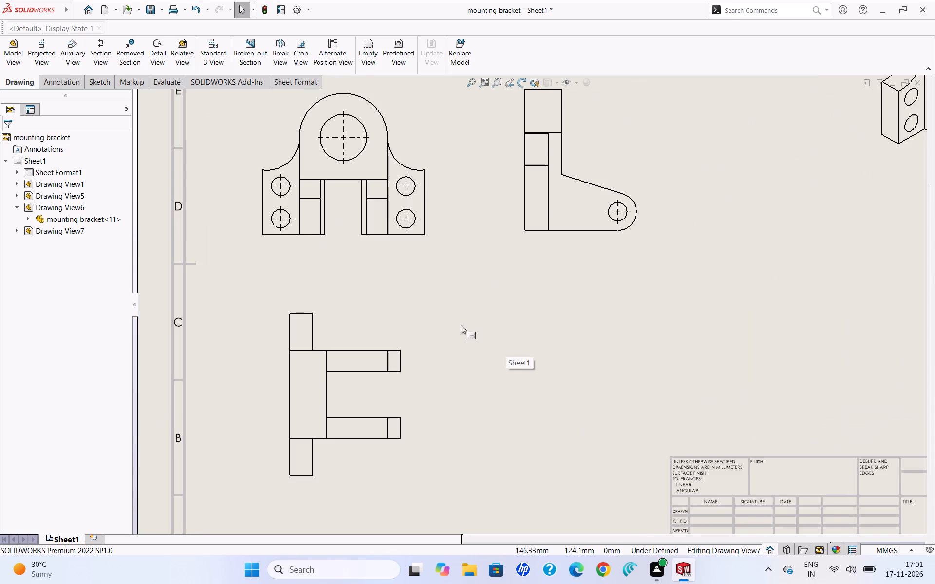
{"action": "scroll", "coordinate": [461, 325], "scroll_direction": "up", "scroll_amount": 2}
{"action": "scroll", "coordinate": [494, 275], "scroll_direction": "up", "scroll_amount": 1}
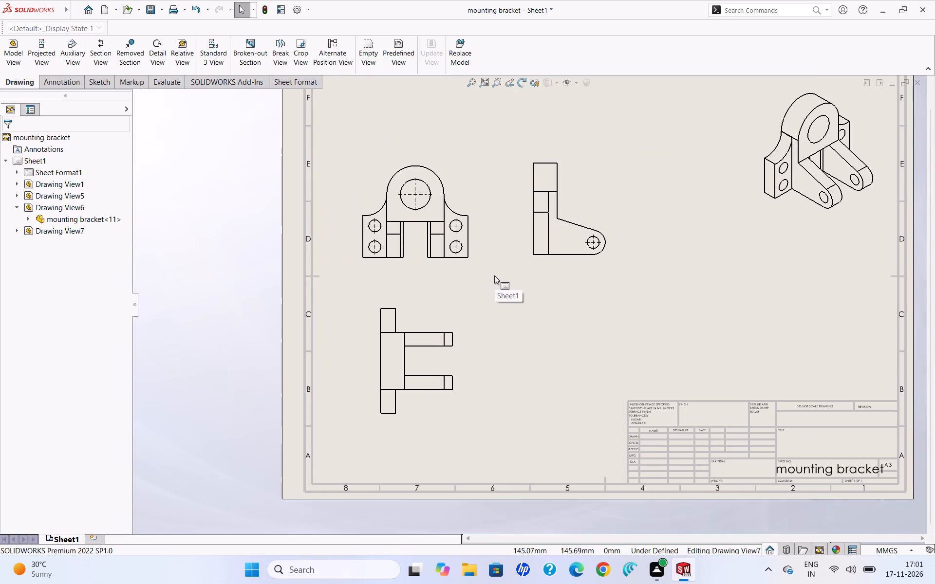
{"action": "scroll", "coordinate": [495, 272], "scroll_direction": "up", "scroll_amount": 2}
{"action": "scroll", "coordinate": [495, 272], "scroll_direction": "down", "scroll_amount": 11}
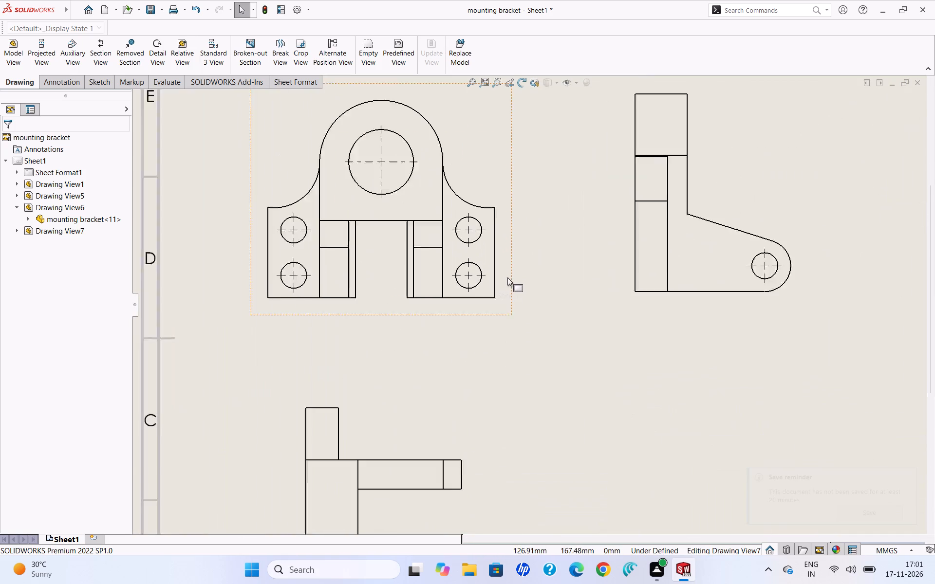
{"action": "scroll", "coordinate": [544, 251], "scroll_direction": "up", "scroll_amount": 1}
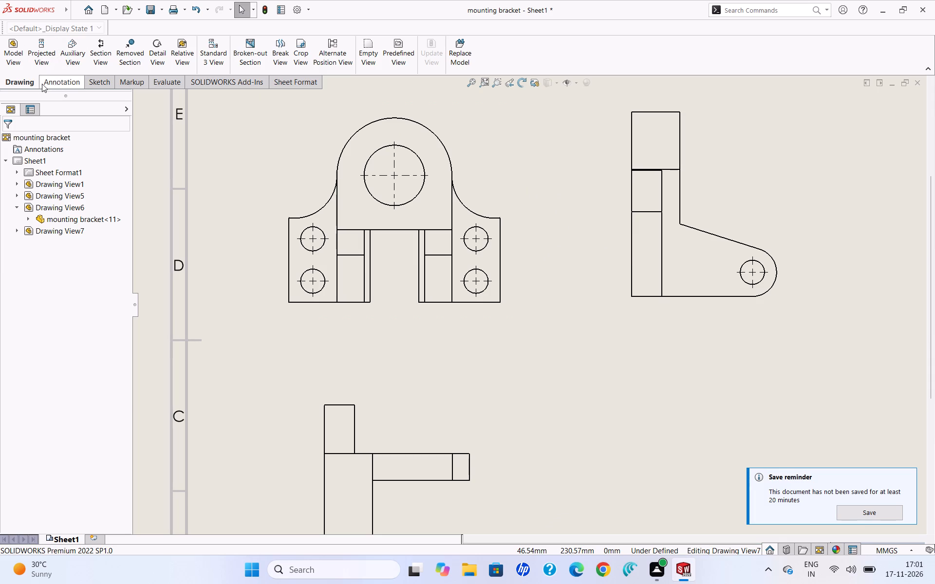
{"action": "left_click", "coordinate": [58, 81]}
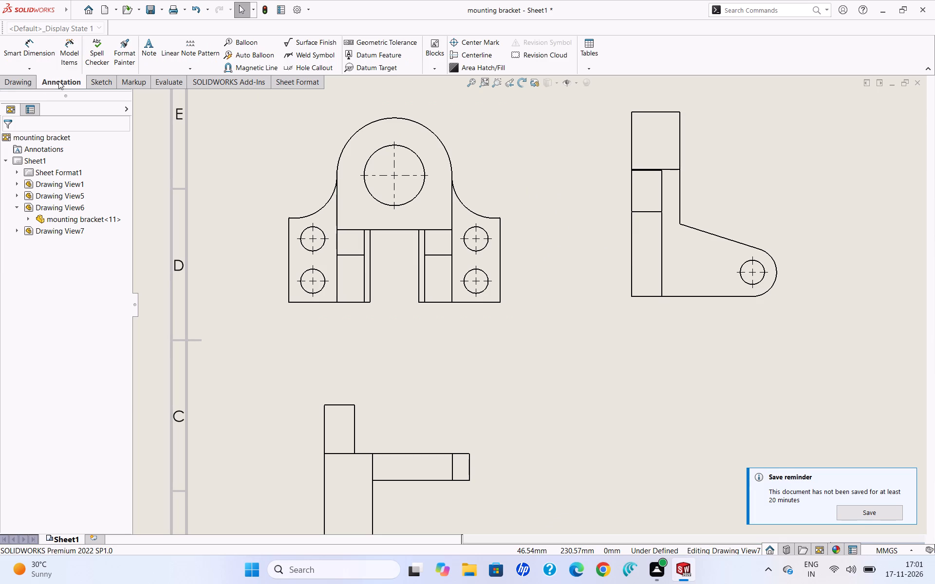
{"action": "left_click", "coordinate": [33, 48]}
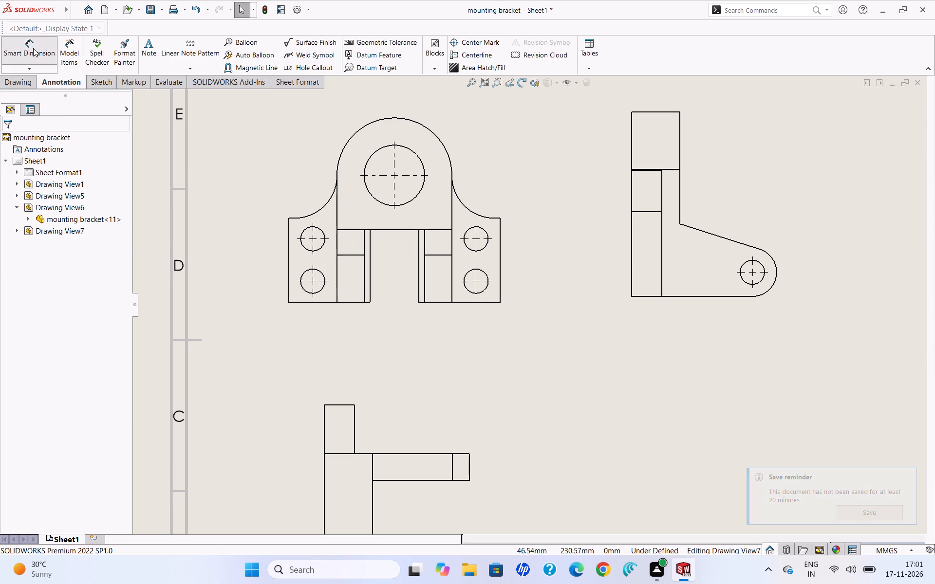
{"action": "left_click", "coordinate": [416, 156]}
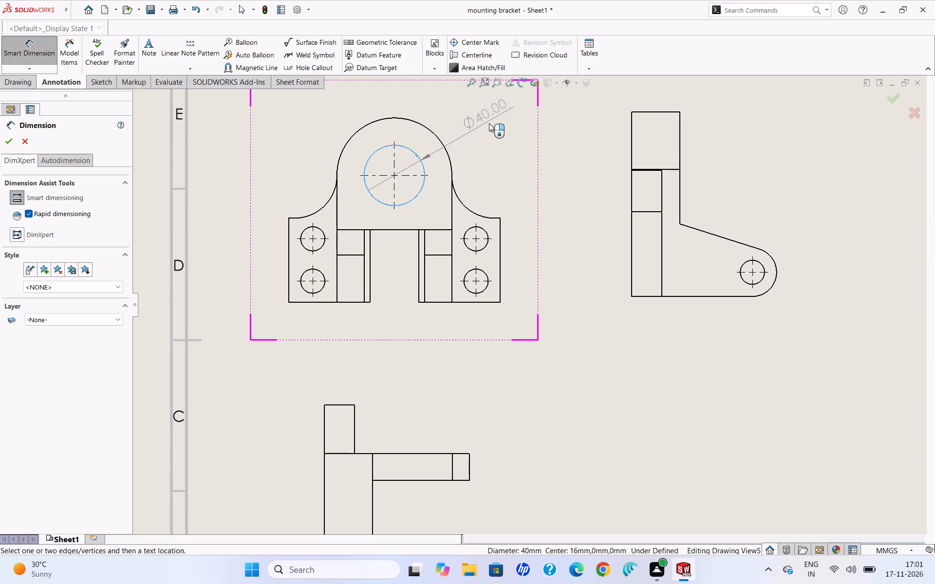
{"action": "left_click", "coordinate": [489, 123]}
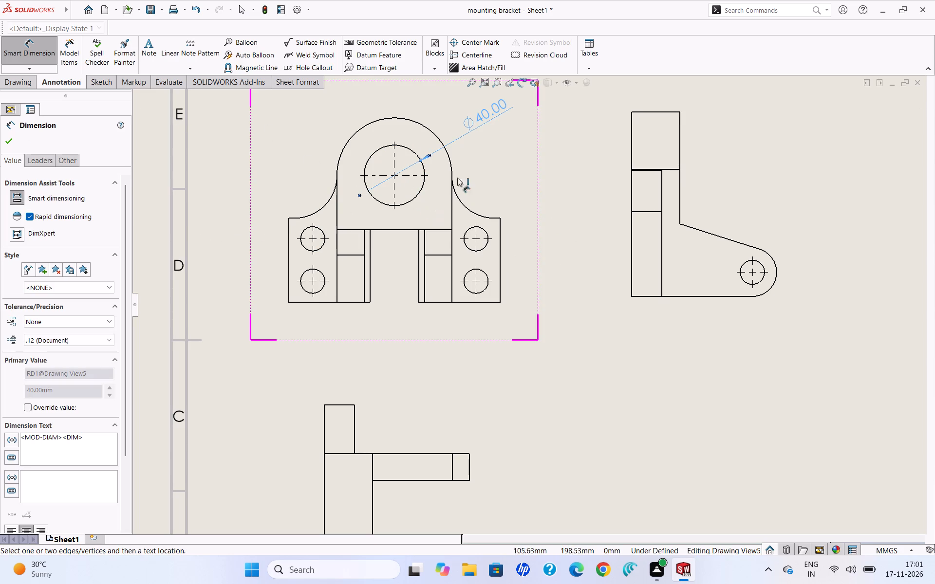
{"action": "left_click", "coordinate": [449, 154]}
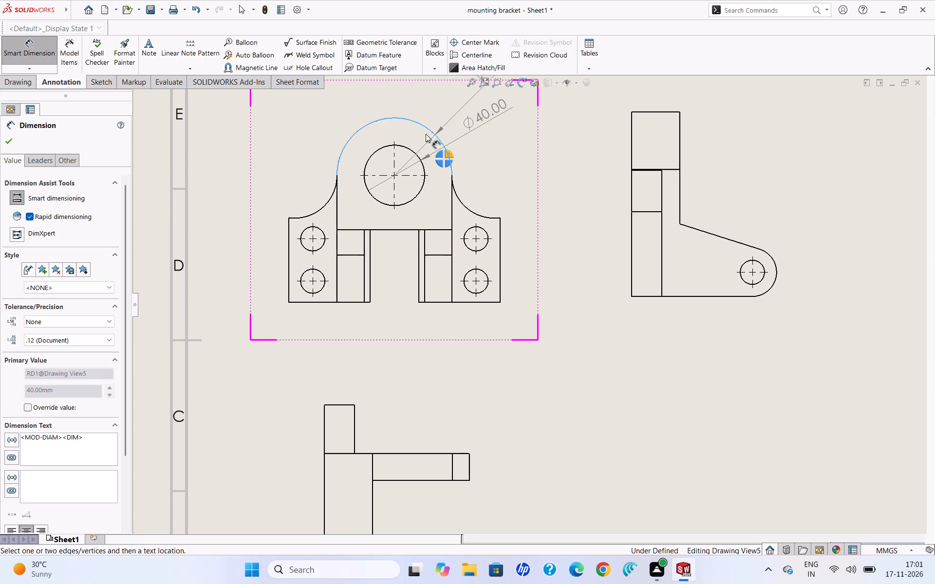
{"action": "left_click", "coordinate": [330, 115]}
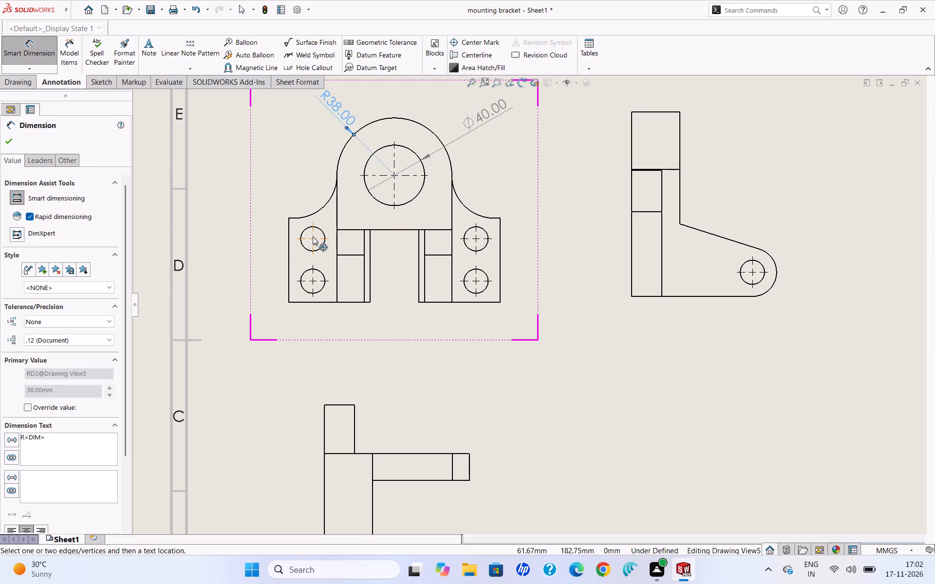
Dimension the height of the left flange's outer vertical edge in the arched view, placing it just outside the flange.
{"action": "left_click", "coordinate": [289, 255]}
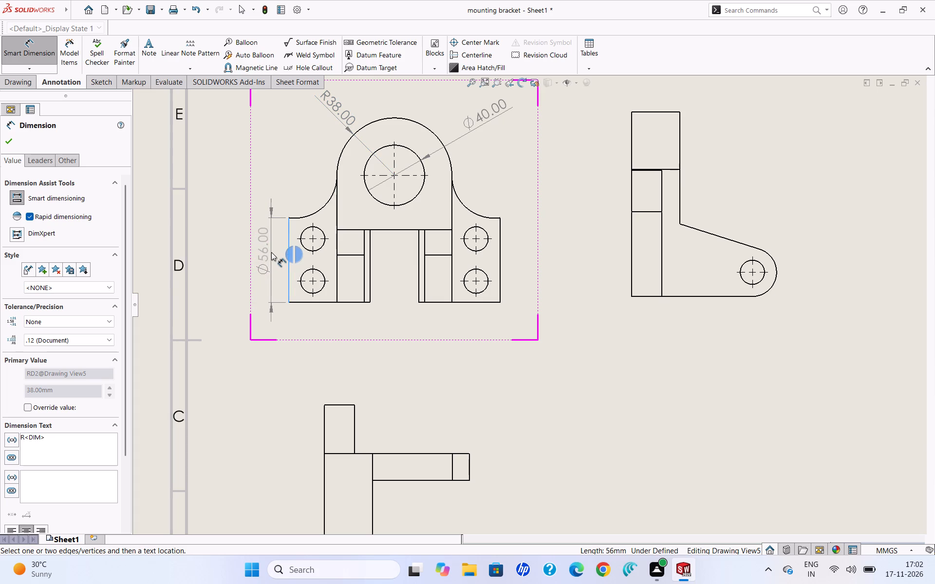
{"action": "left_click", "coordinate": [271, 252]}
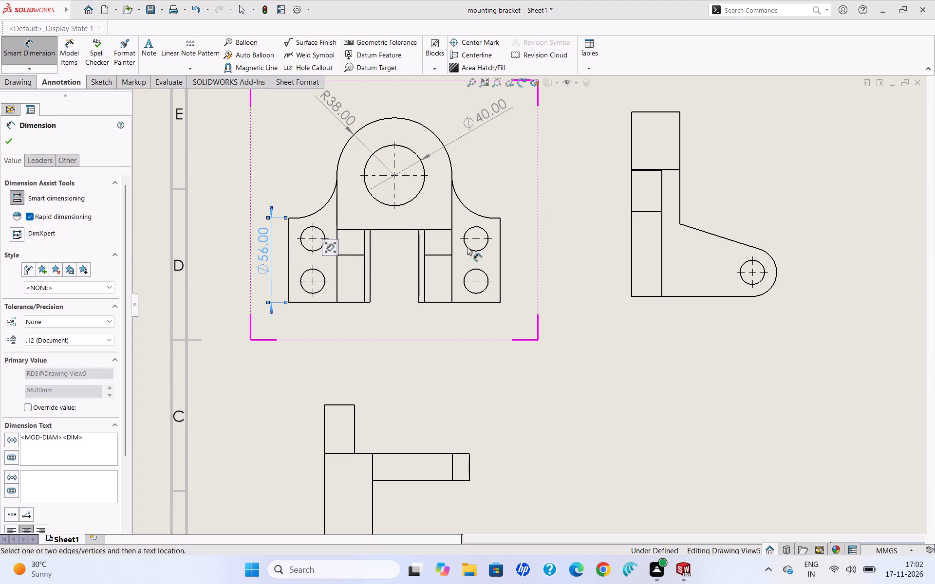
Dimension the radius of the concave arc above the right flange and move its text closer to the arc.
{"action": "left_click", "coordinate": [472, 210]}
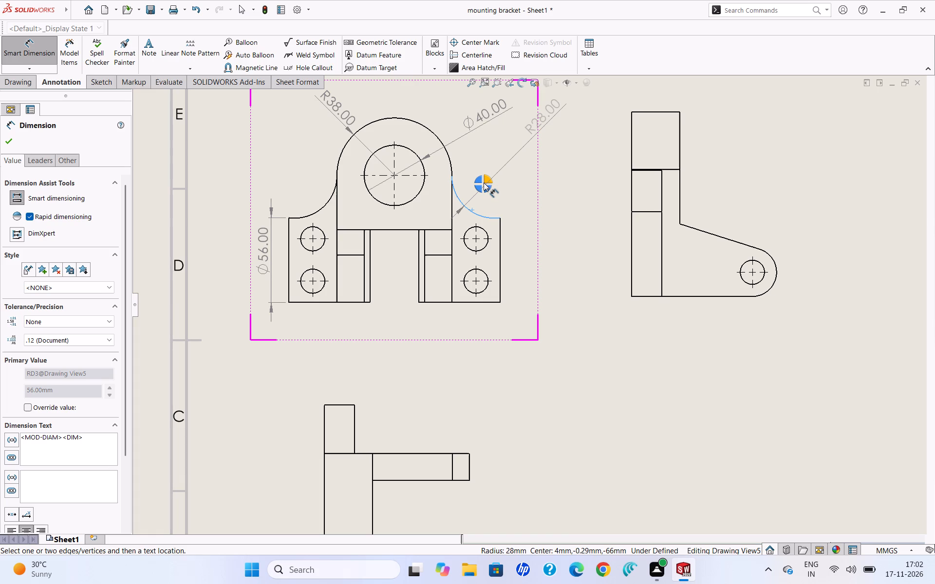
{"action": "left_click", "coordinate": [487, 177]}
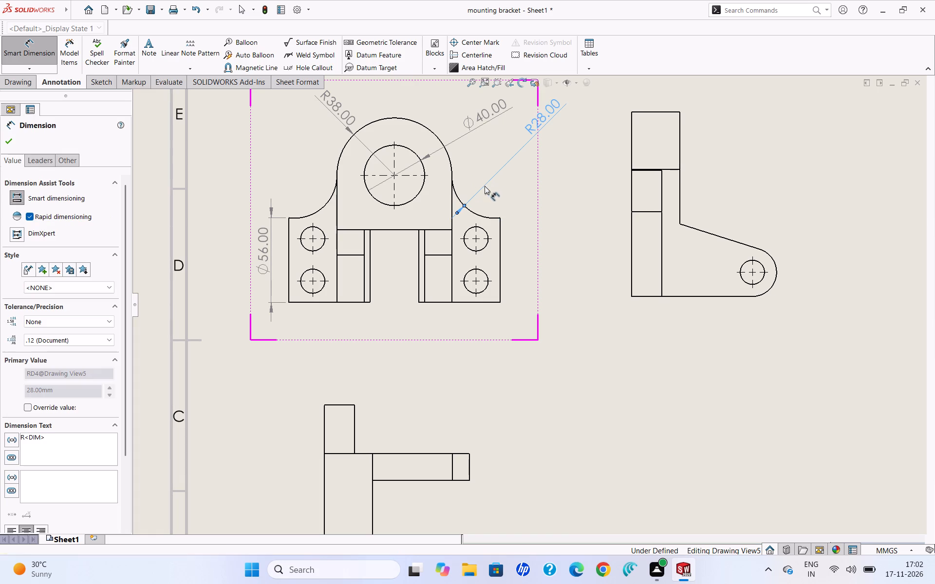
{"action": "left_click_drag", "start_coordinate": [536, 116], "coordinate": [496, 146]}
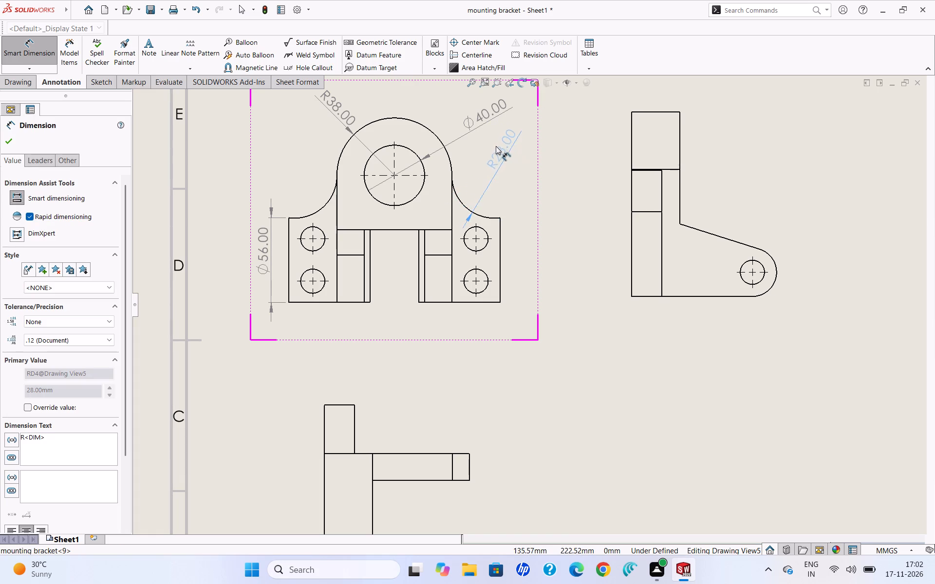
{"action": "left_click_drag", "start_coordinate": [496, 146], "coordinate": [496, 153]}
{"action": "left_click_drag", "start_coordinate": [496, 153], "coordinate": [485, 167]}
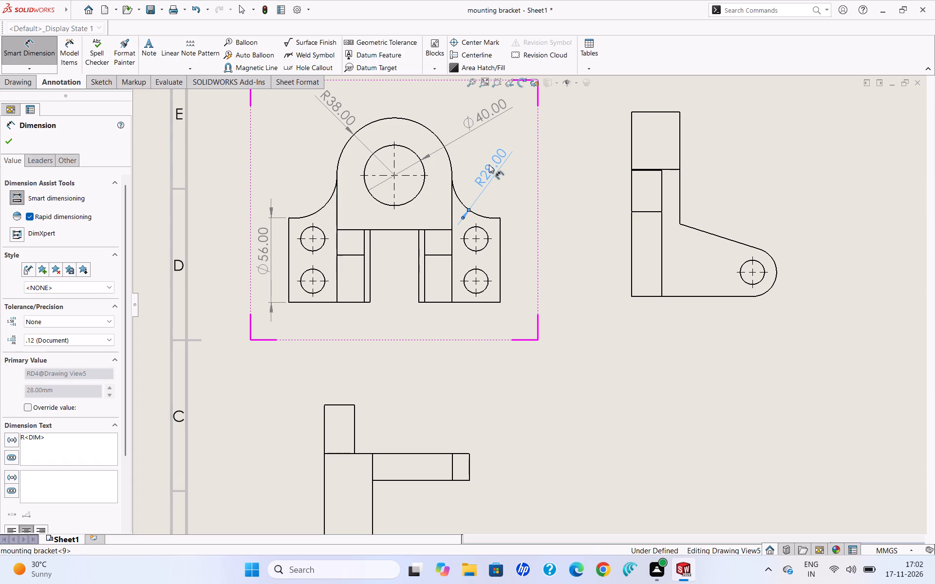
{"action": "left_click", "coordinate": [553, 154]}
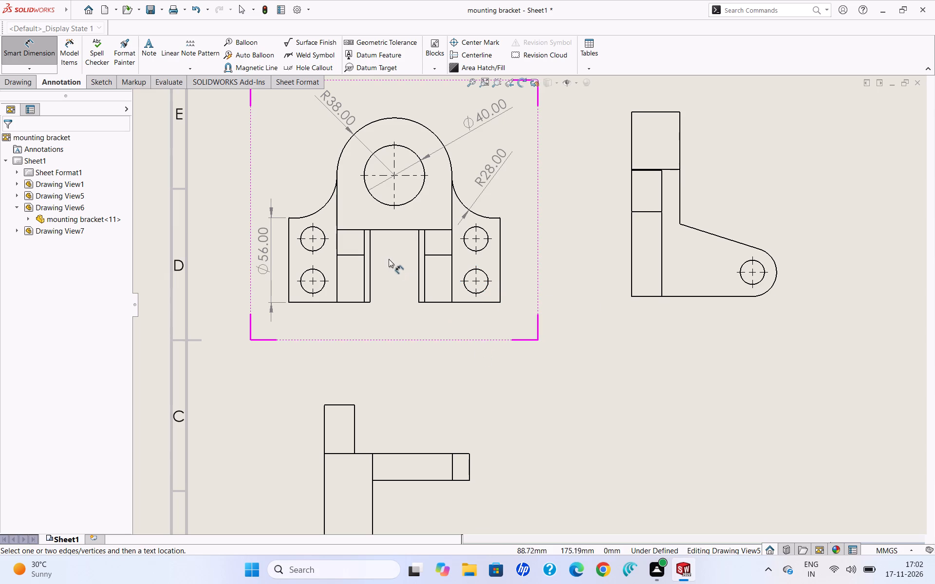
Dimension the central slot's height inside the opening and the width between its inner edges below the arched view.
{"action": "left_click", "coordinate": [371, 263]}
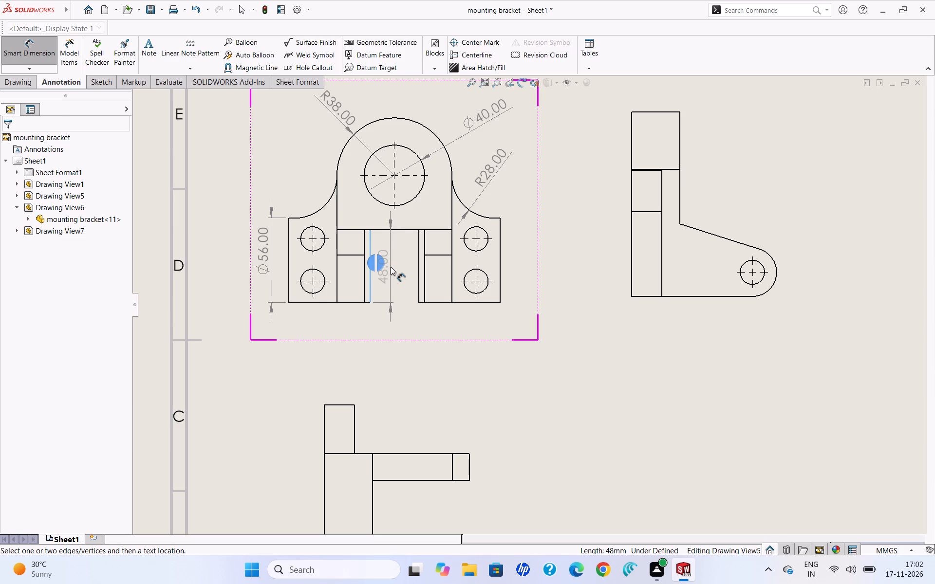
{"action": "left_click", "coordinate": [391, 267]}
{"action": "left_click", "coordinate": [569, 236]}
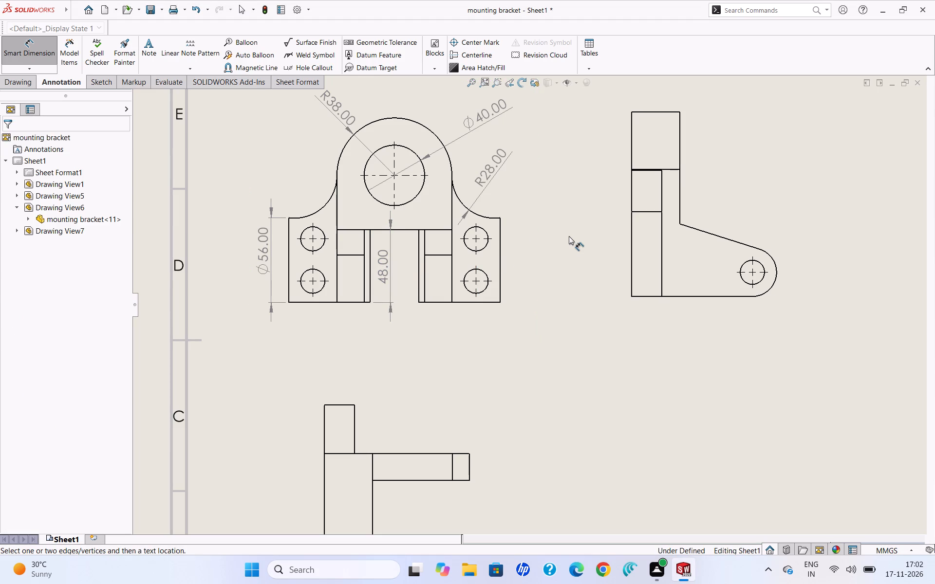
{"action": "left_click", "coordinate": [372, 284]}
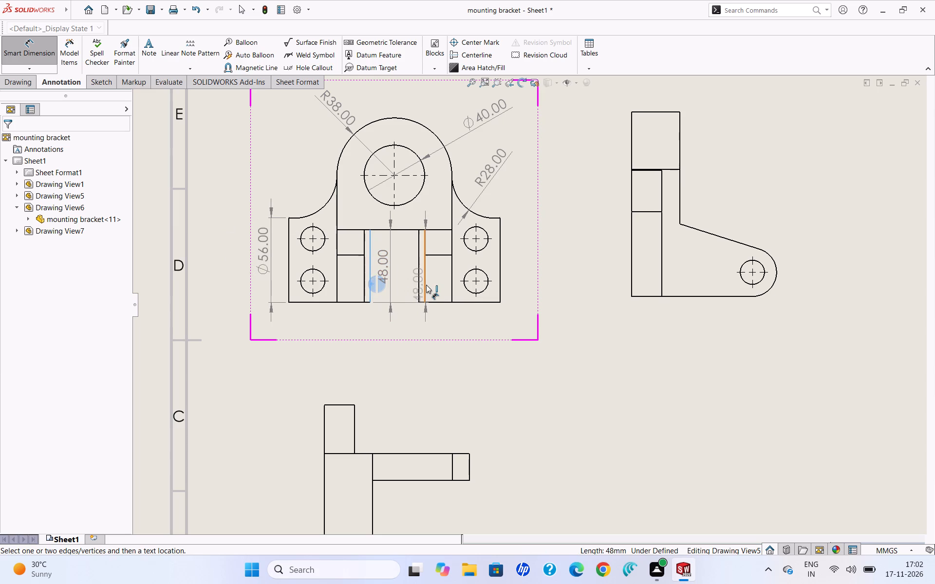
{"action": "left_click", "coordinate": [419, 284]}
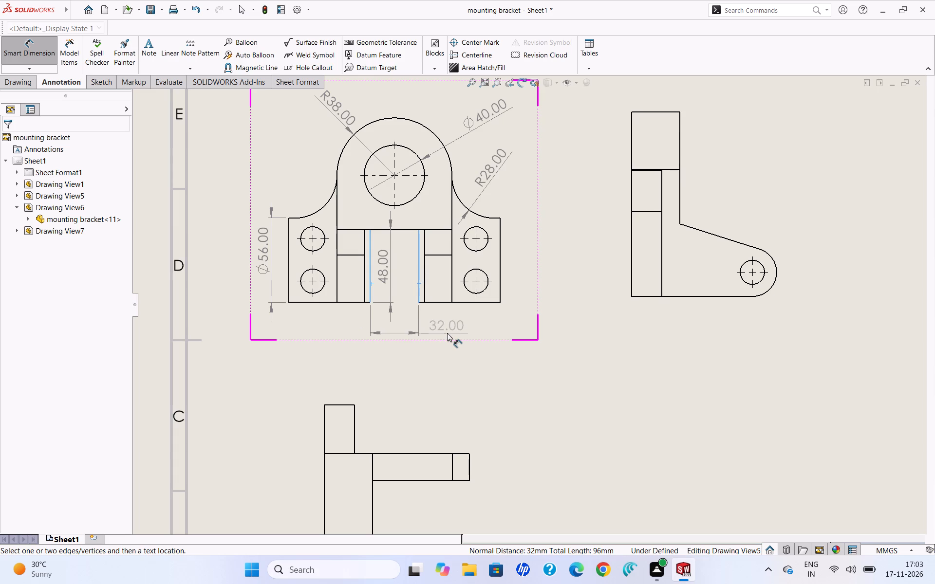
{"action": "left_click", "coordinate": [449, 319]}
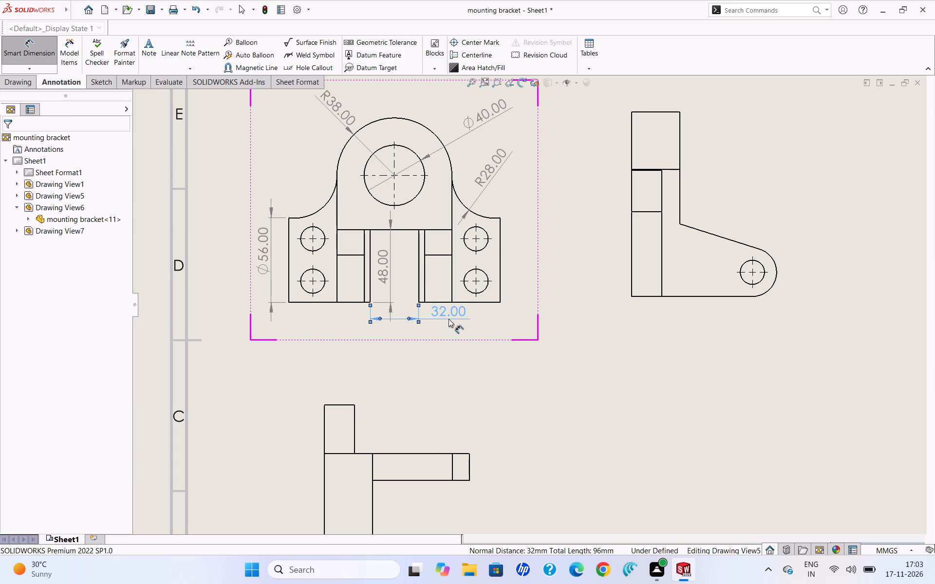
{"action": "left_click", "coordinate": [446, 332]}
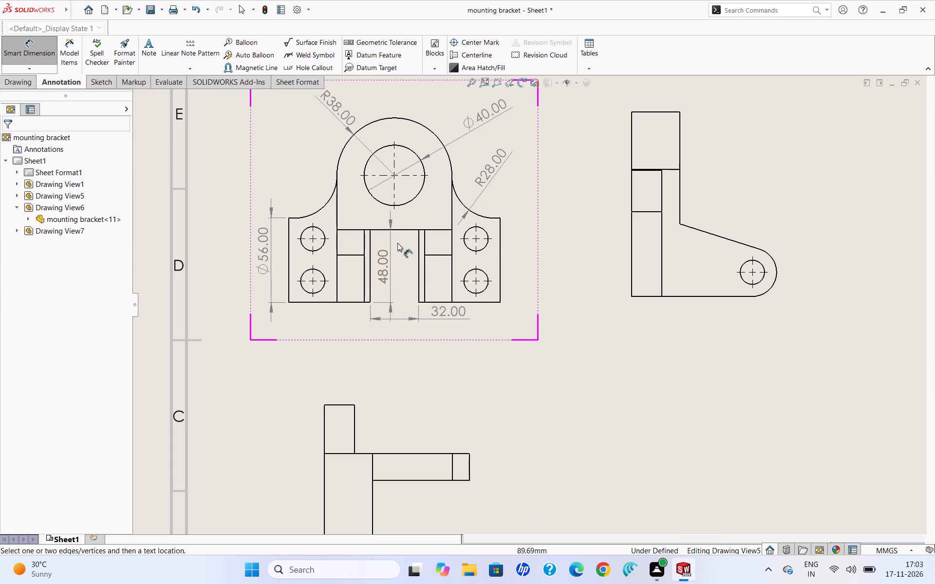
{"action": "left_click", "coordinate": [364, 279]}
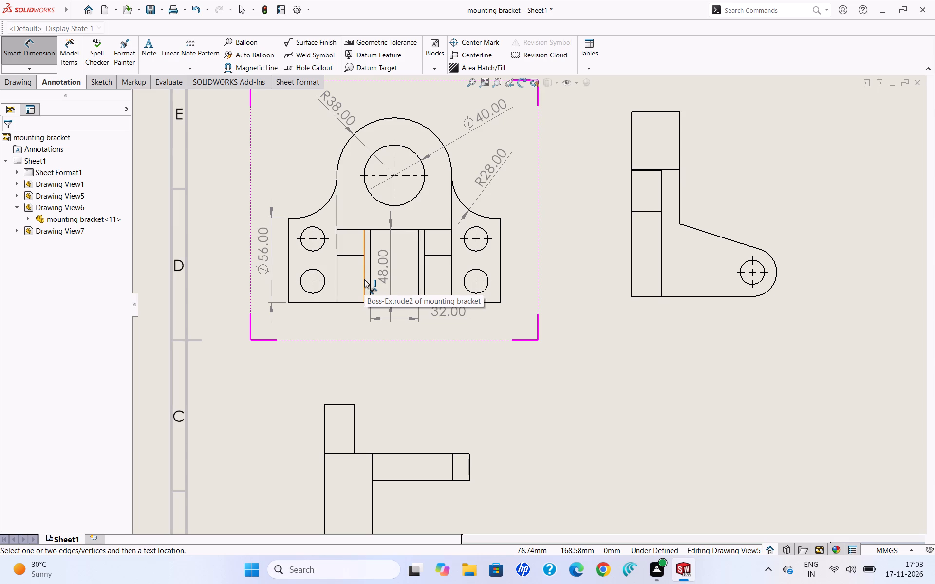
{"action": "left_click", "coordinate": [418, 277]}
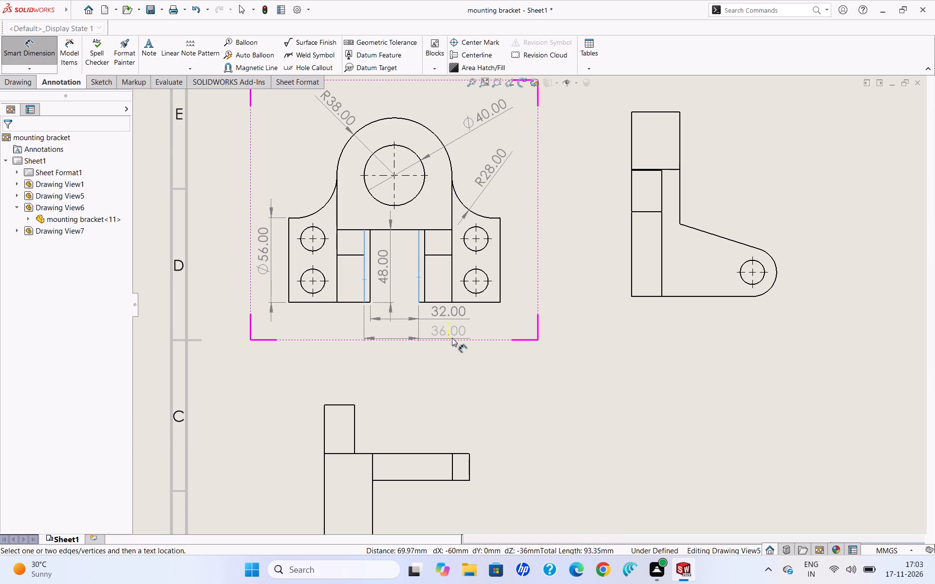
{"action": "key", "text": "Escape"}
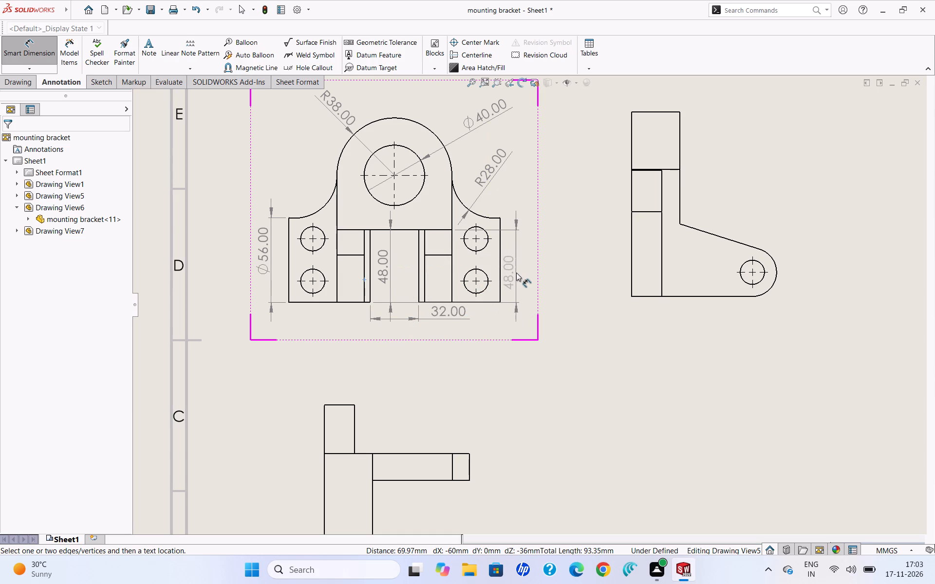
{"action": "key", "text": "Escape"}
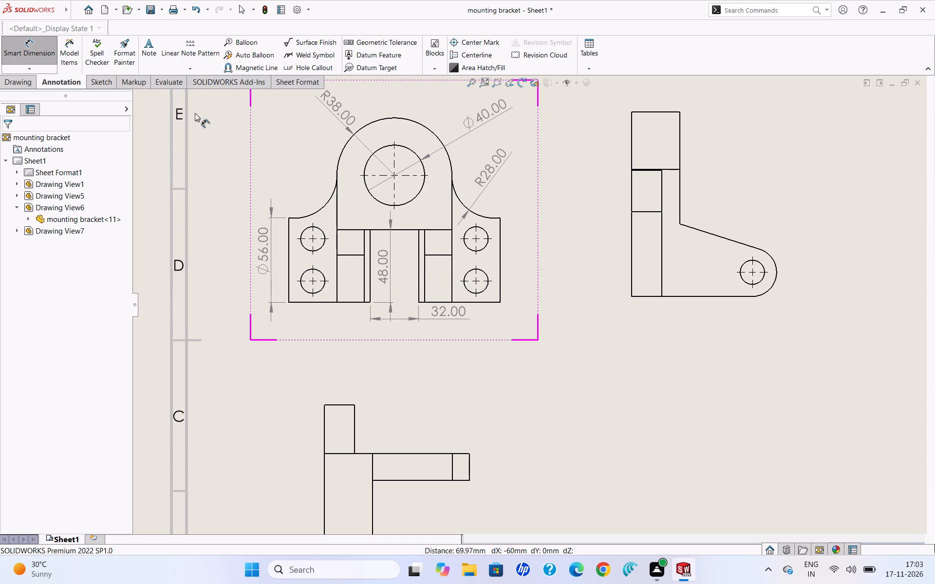
Dimension the width between the two vertical lines just outside the slot edges, placing it below the slot width dimension.
{"action": "left_click", "coordinate": [363, 291]}
{"action": "left_click", "coordinate": [426, 278]}
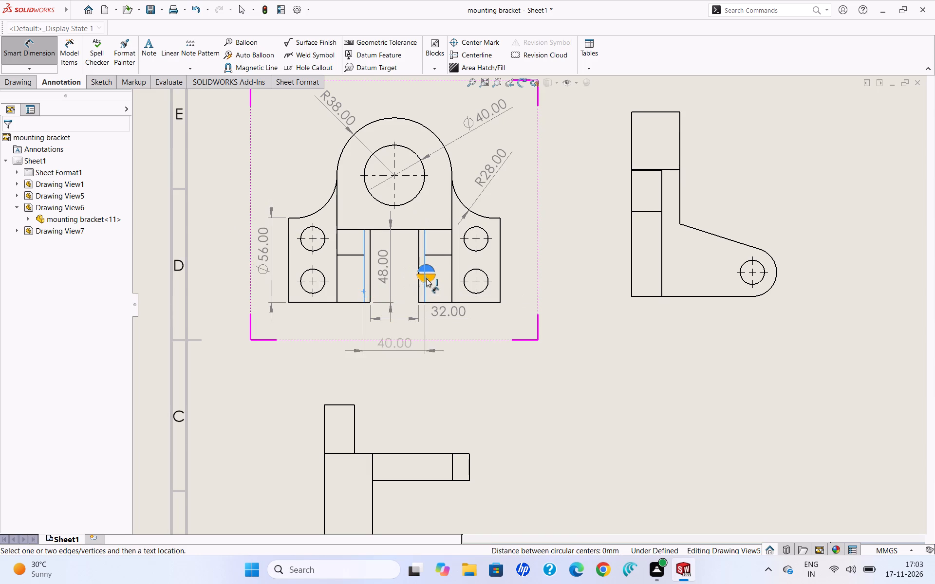
{"action": "left_click", "coordinate": [449, 336]}
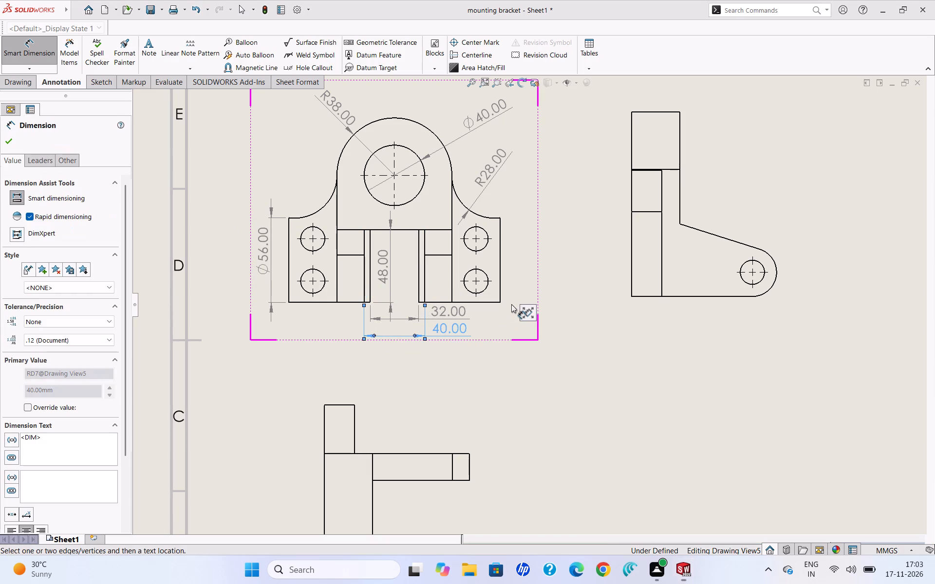
{"action": "left_click", "coordinate": [546, 359]}
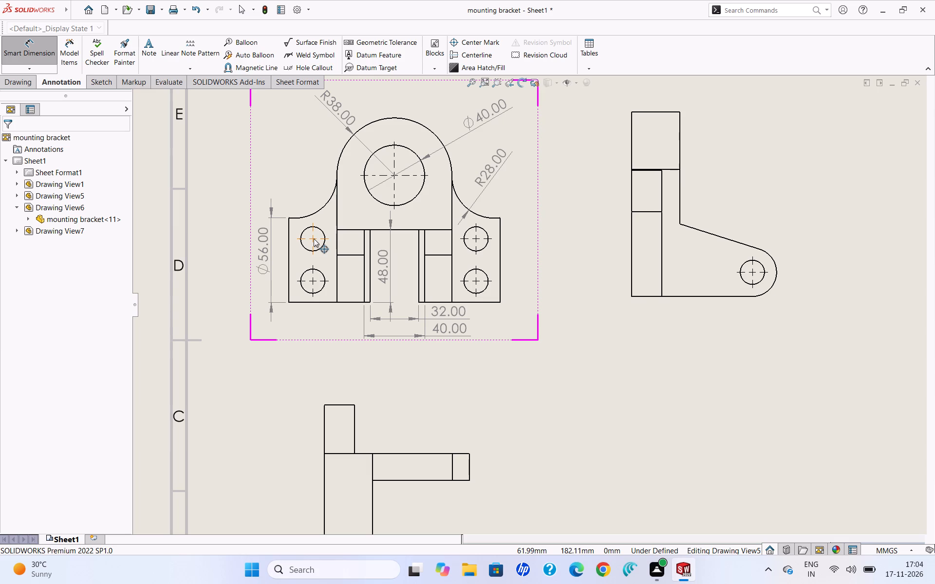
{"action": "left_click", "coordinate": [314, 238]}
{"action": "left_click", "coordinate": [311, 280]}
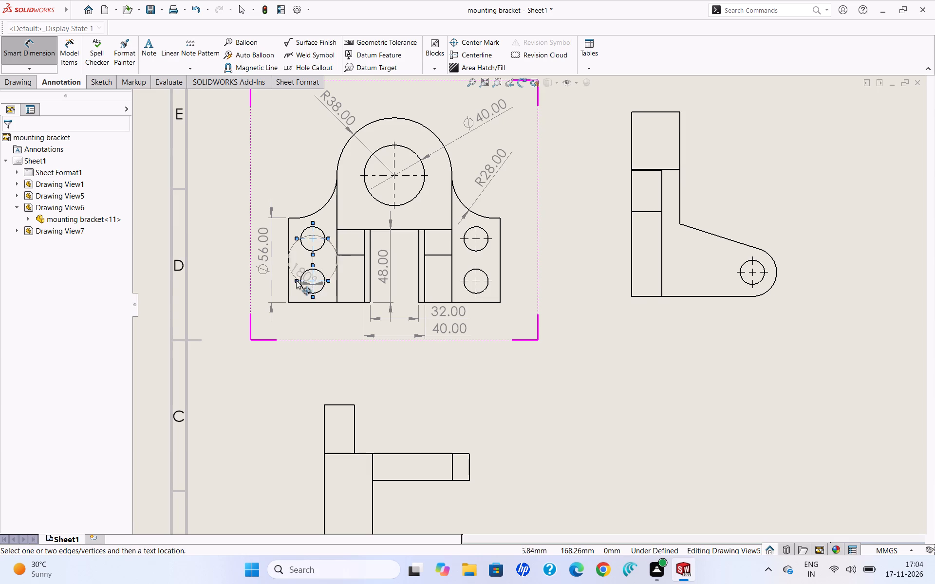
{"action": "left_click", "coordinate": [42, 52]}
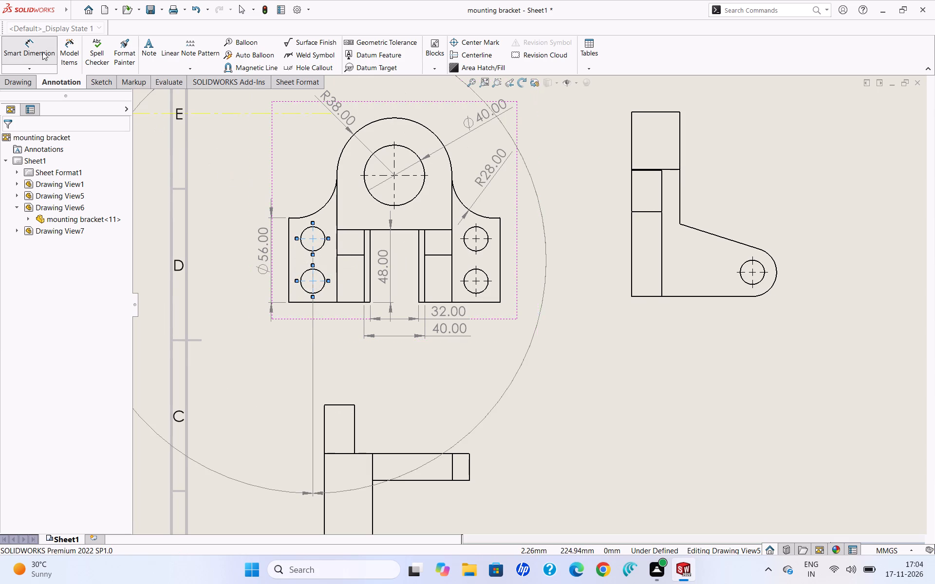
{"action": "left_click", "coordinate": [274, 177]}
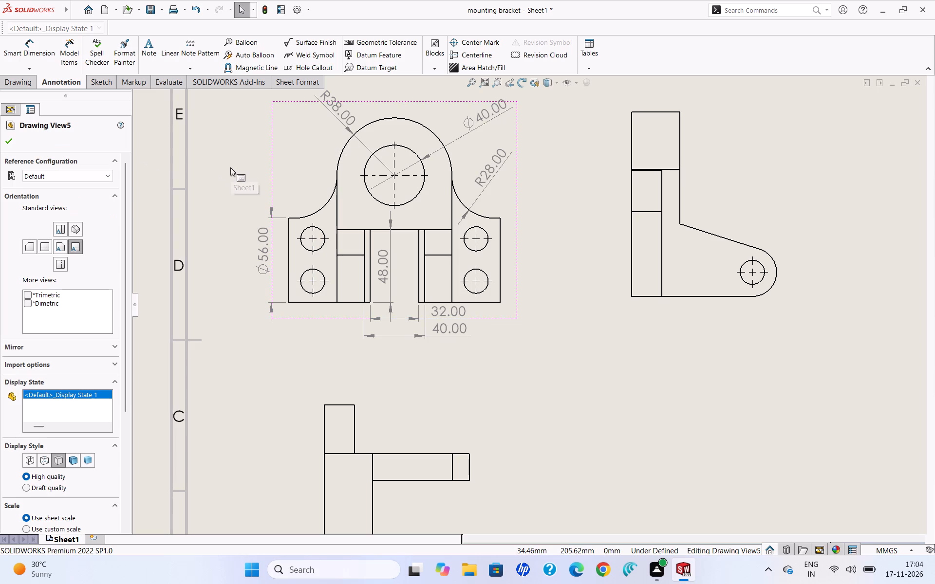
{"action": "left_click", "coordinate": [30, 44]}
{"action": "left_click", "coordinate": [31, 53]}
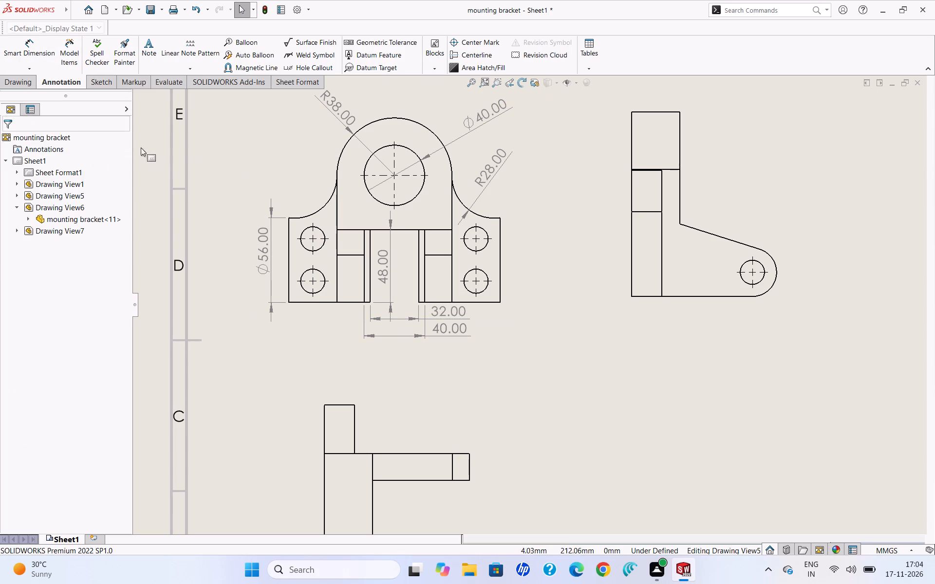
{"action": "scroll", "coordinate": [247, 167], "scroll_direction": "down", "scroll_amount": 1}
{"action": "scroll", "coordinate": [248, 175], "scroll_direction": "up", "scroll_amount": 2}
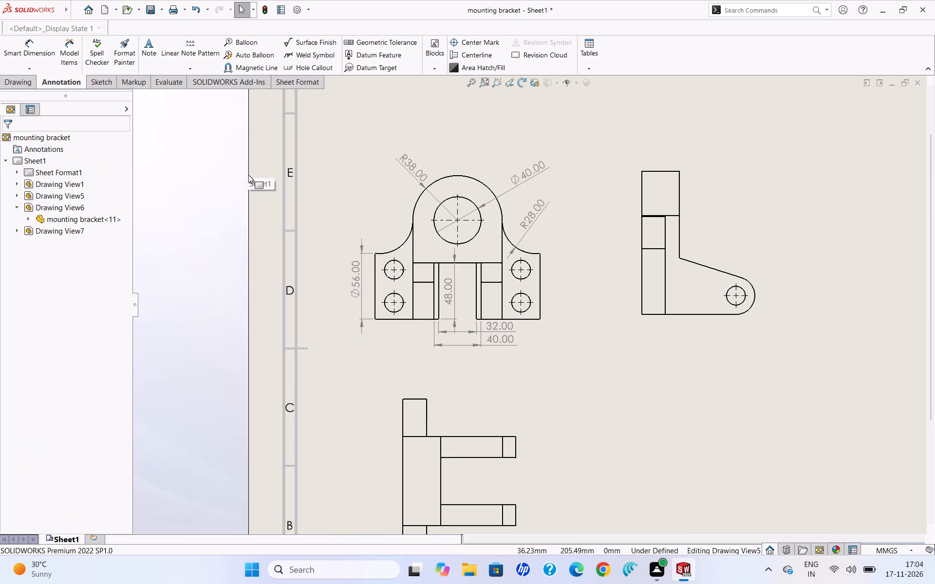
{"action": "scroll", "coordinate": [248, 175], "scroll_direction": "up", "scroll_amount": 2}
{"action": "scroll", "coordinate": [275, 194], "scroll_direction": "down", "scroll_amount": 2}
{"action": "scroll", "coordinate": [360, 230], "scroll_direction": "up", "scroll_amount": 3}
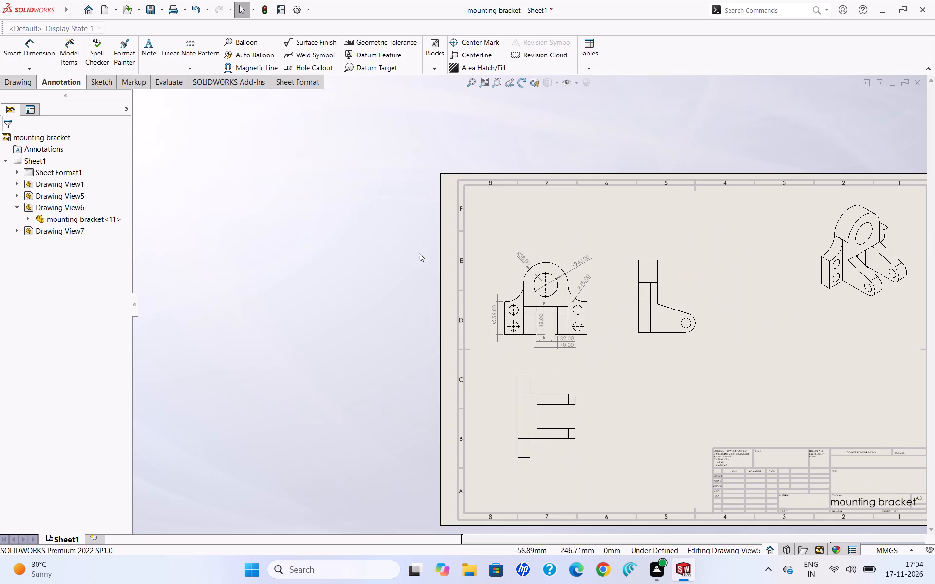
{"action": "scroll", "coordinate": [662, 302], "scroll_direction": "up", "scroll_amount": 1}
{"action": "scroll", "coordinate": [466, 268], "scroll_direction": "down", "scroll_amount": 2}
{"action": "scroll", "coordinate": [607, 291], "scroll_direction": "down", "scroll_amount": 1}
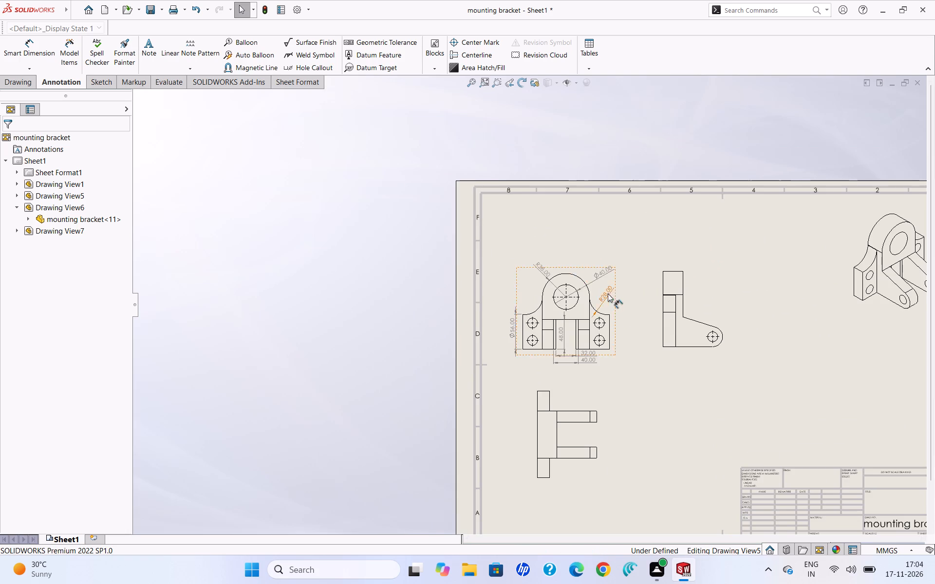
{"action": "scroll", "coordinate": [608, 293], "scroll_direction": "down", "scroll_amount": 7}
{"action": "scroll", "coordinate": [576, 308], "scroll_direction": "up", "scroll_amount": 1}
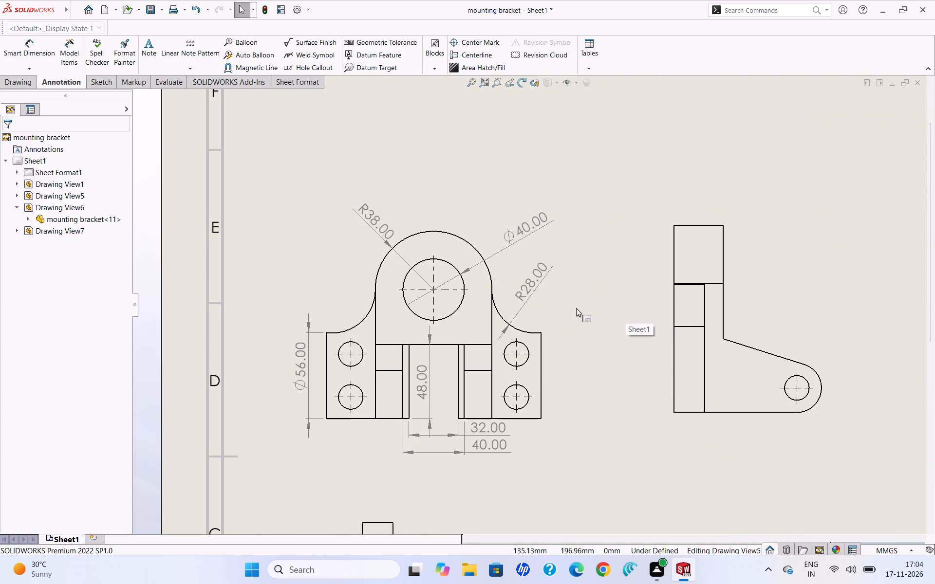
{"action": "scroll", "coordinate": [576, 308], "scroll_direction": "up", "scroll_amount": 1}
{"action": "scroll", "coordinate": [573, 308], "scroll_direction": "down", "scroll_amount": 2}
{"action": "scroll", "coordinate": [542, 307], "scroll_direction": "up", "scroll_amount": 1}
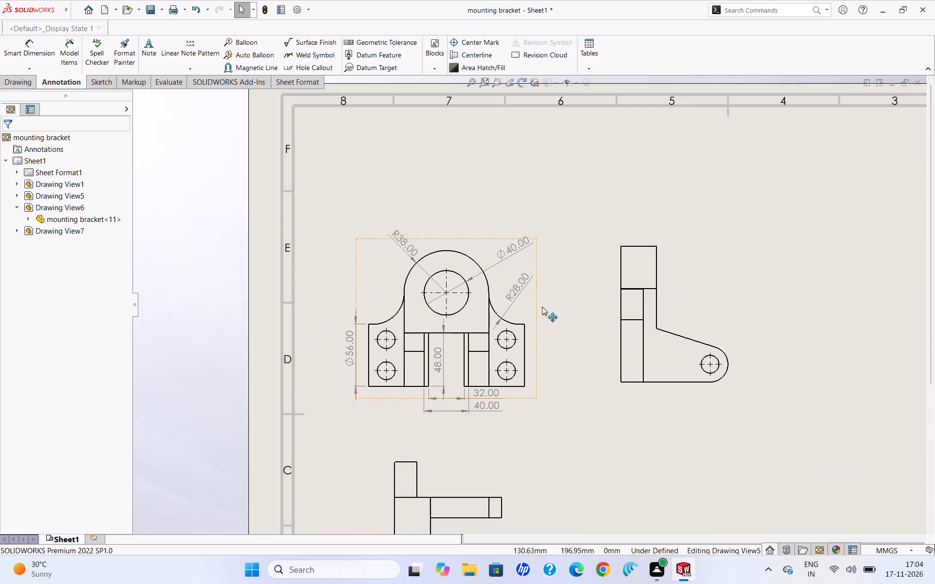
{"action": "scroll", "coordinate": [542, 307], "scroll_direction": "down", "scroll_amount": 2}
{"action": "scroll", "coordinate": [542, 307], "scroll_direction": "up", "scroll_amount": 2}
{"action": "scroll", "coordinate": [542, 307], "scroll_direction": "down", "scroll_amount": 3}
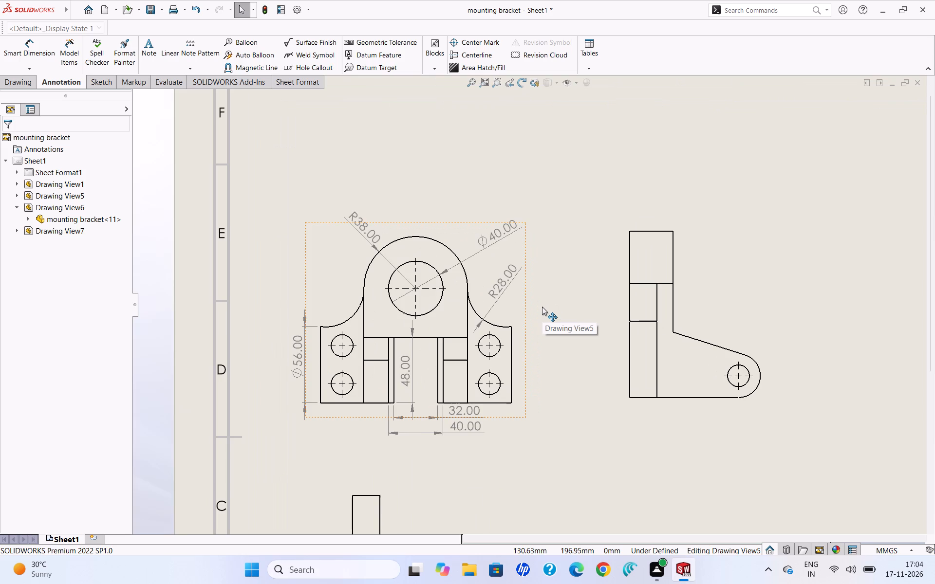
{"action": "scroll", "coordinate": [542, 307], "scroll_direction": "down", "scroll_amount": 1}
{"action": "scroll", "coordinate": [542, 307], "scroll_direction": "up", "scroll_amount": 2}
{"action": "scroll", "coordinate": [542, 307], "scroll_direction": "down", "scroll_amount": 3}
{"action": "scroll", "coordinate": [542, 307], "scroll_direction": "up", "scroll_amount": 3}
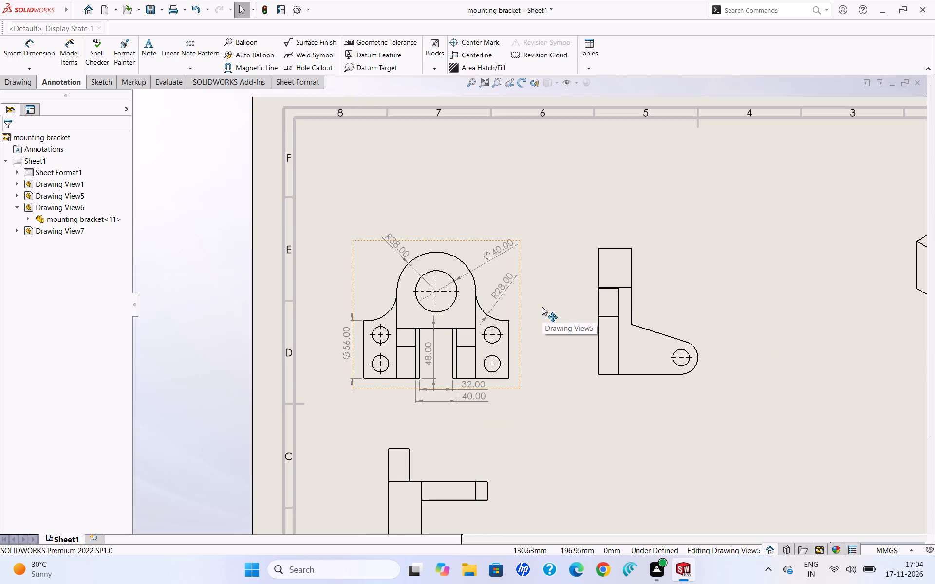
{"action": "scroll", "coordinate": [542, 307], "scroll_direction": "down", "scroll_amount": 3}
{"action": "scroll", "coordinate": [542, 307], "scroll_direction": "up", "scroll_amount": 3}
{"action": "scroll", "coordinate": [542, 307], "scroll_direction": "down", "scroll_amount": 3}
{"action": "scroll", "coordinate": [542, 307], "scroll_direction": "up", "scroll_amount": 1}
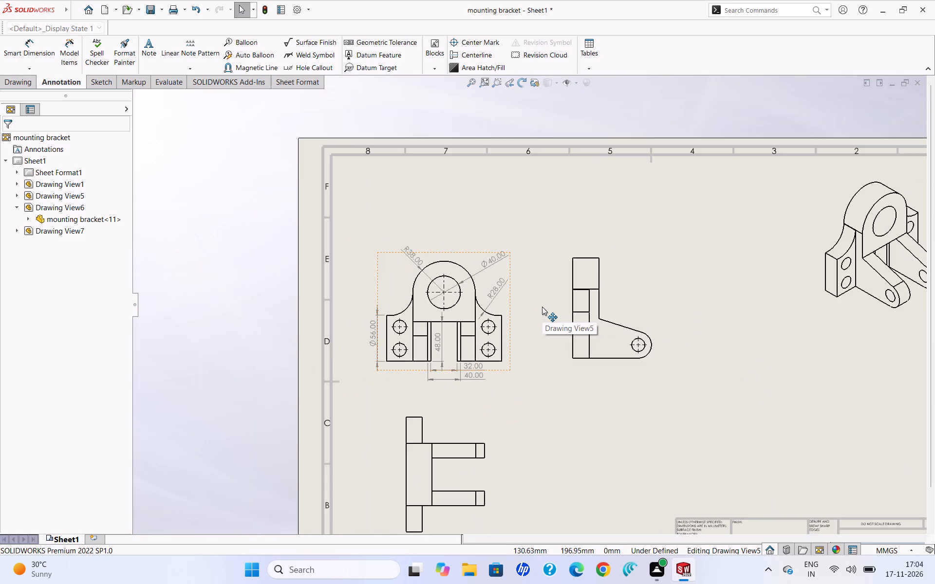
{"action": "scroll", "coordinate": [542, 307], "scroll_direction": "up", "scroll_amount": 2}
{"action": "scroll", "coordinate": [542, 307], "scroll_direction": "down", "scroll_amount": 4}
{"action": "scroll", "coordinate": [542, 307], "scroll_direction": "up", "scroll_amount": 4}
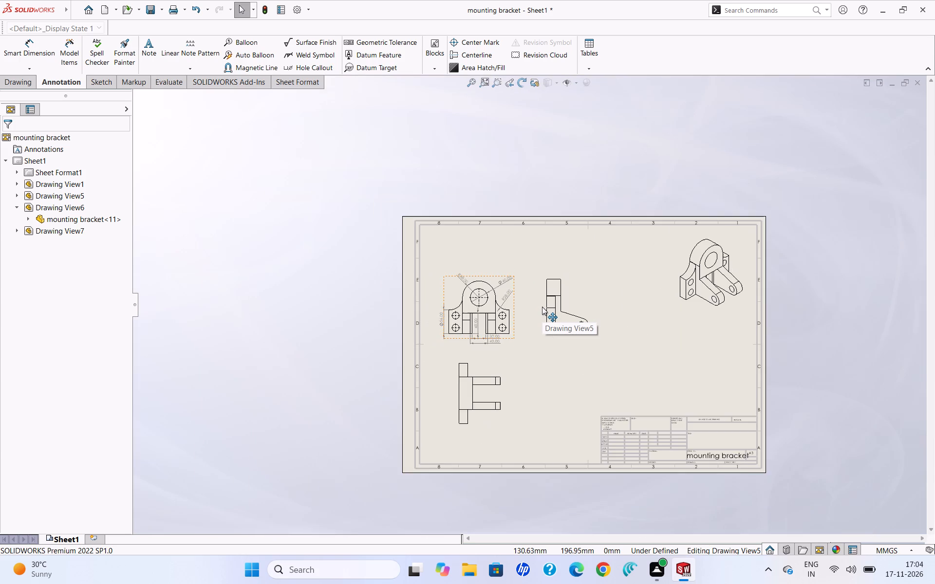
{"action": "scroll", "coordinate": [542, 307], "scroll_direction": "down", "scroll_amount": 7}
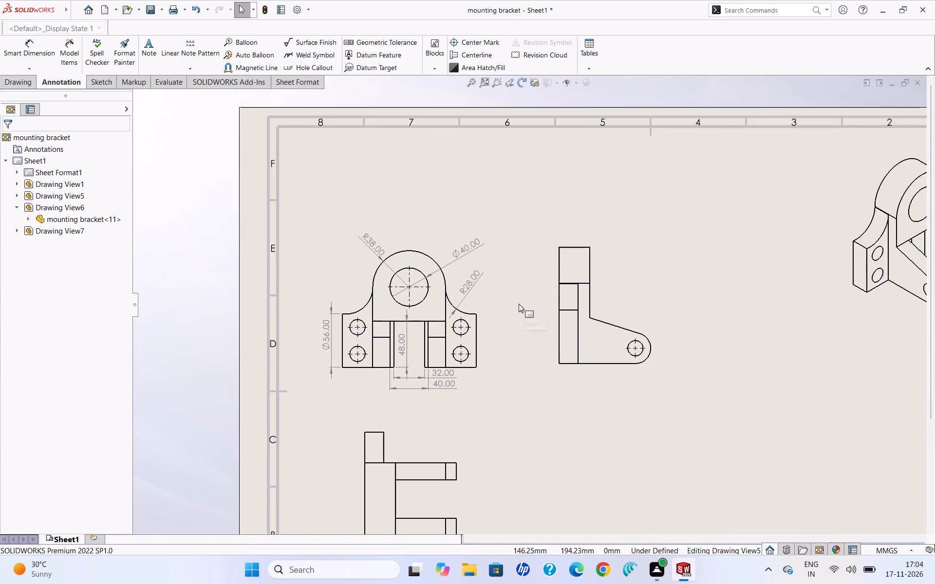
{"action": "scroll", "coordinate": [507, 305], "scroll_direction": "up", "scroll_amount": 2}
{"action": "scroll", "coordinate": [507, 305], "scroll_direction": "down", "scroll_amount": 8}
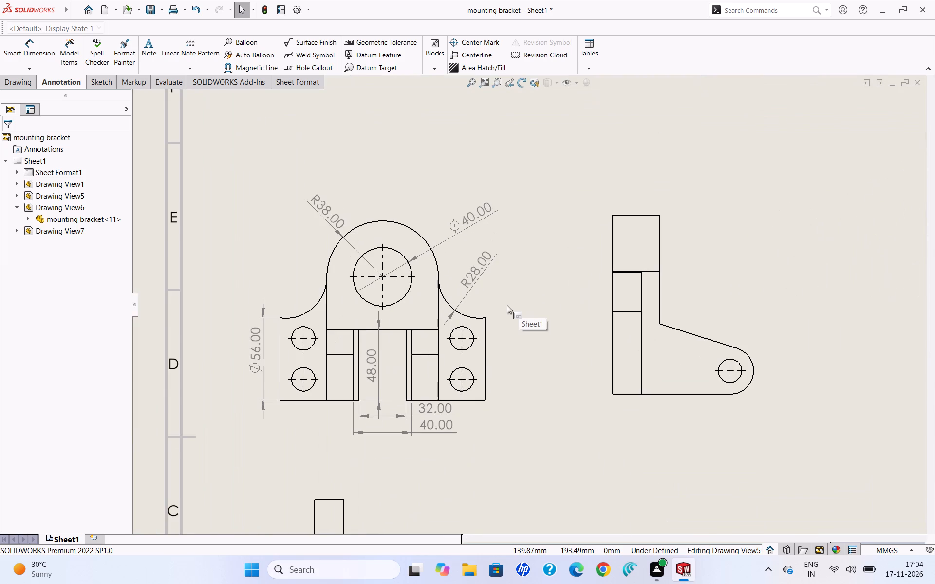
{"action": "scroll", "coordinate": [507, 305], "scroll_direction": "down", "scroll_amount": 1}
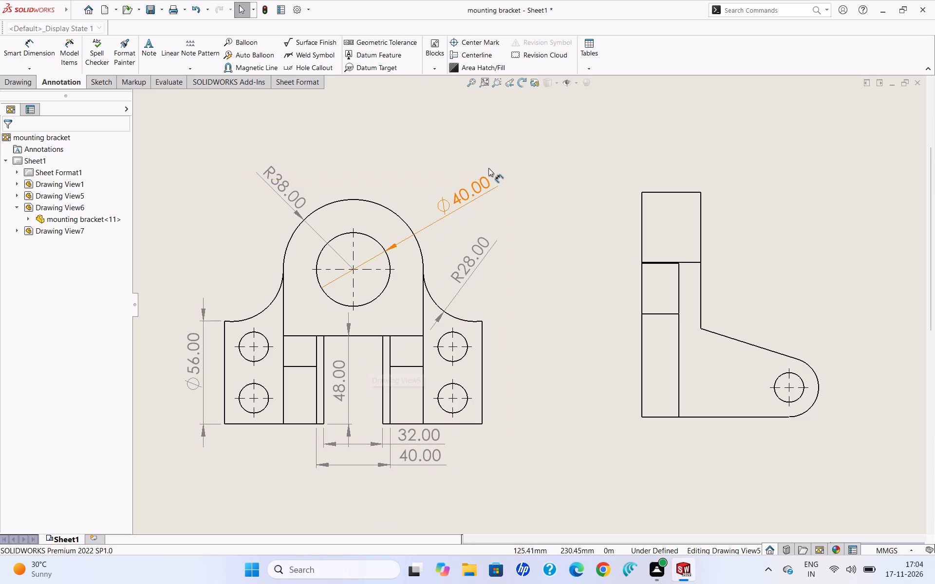
Add center marks to the upper and lower holes of the left flange in the arched view.
{"action": "left_click", "coordinate": [484, 43]}
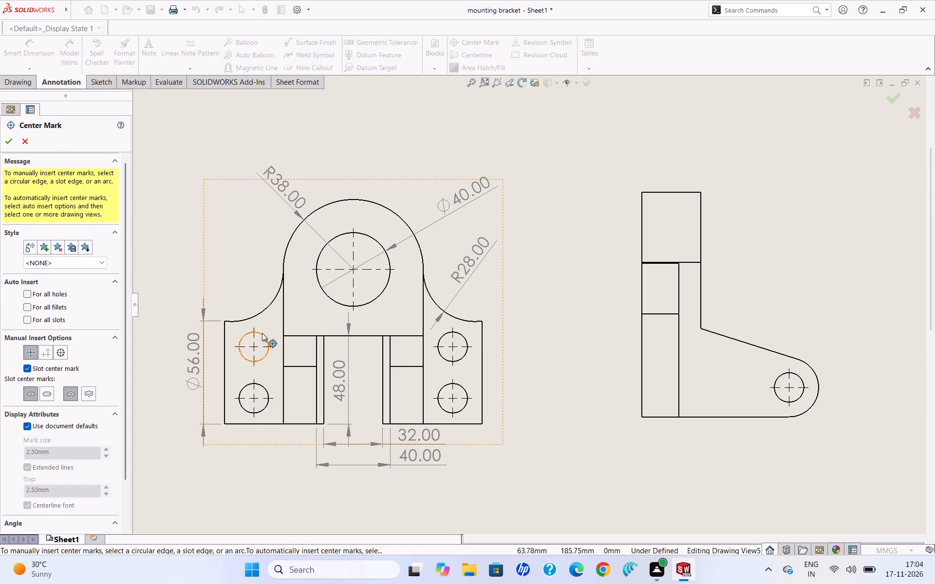
{"action": "left_click", "coordinate": [262, 333]}
{"action": "left_click", "coordinate": [270, 400]}
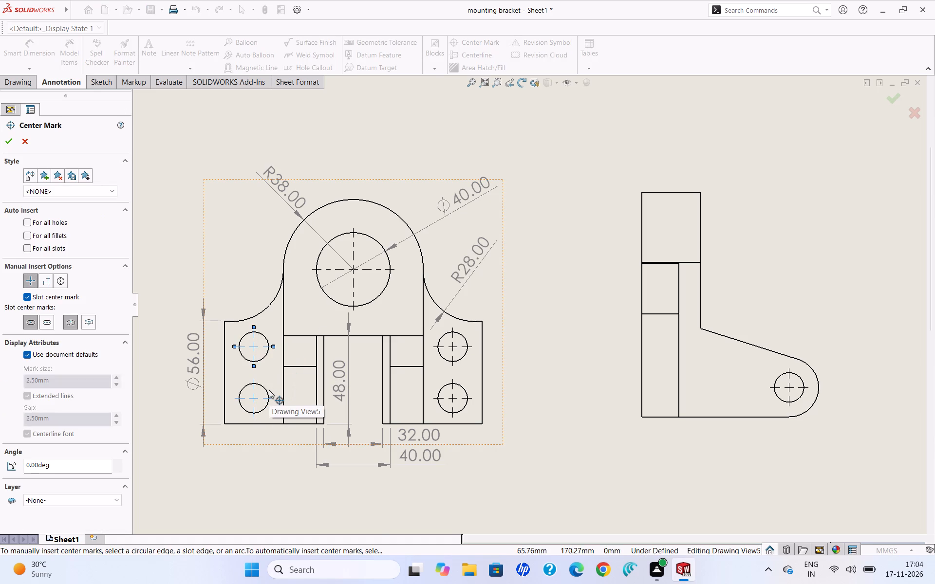
{"action": "left_click", "coordinate": [268, 391]}
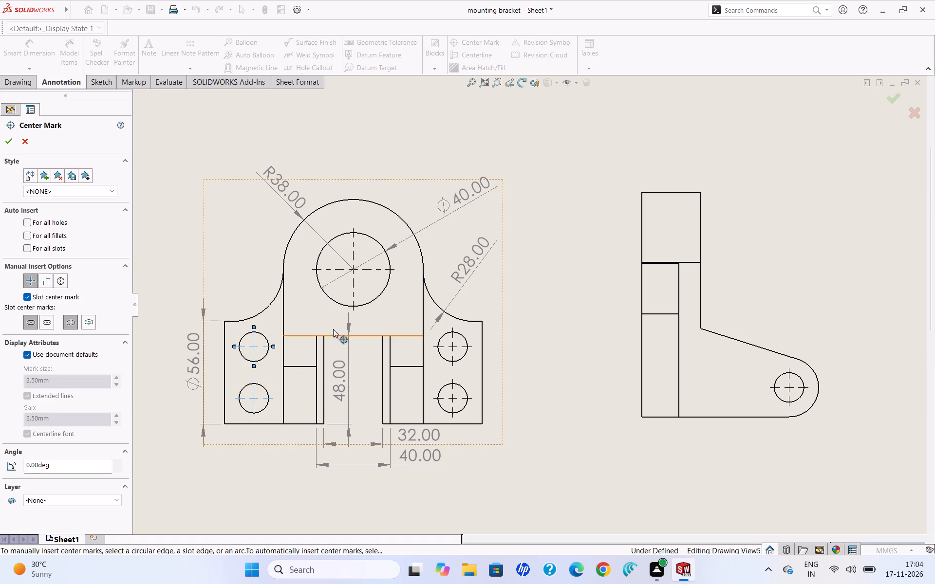
{"action": "left_click", "coordinate": [3, 137]}
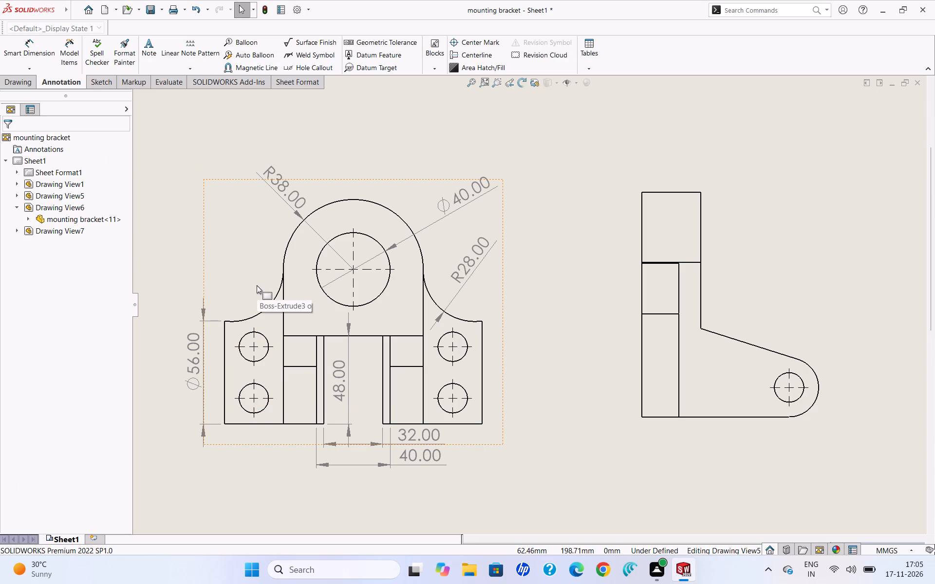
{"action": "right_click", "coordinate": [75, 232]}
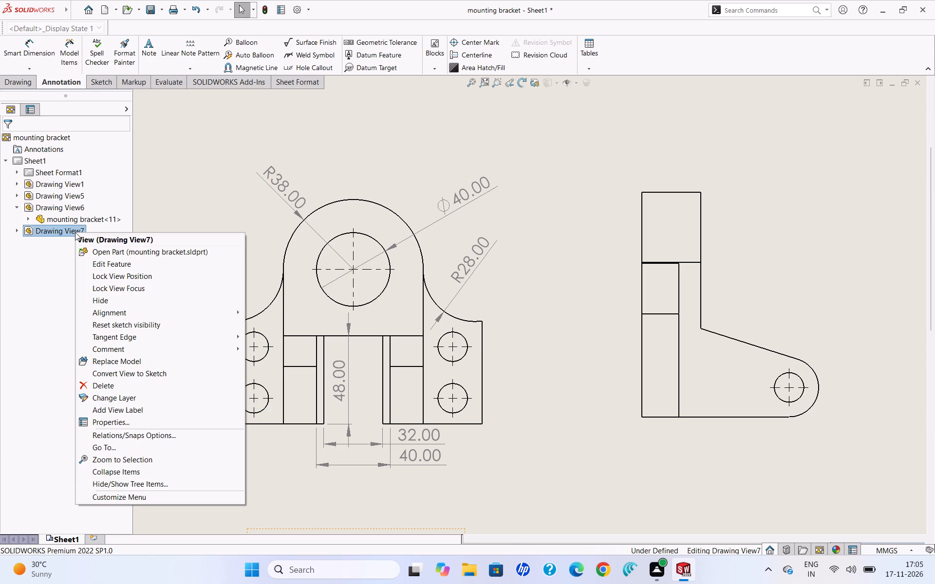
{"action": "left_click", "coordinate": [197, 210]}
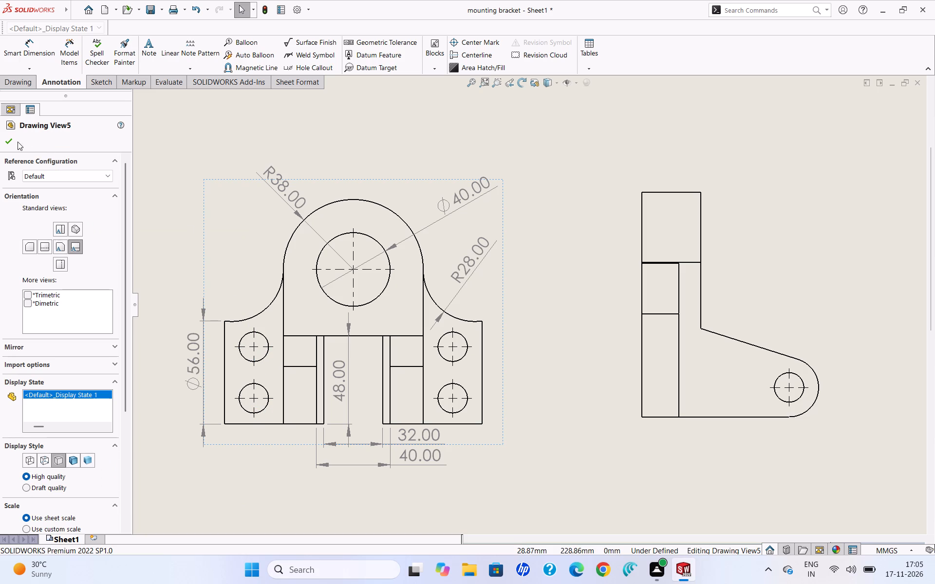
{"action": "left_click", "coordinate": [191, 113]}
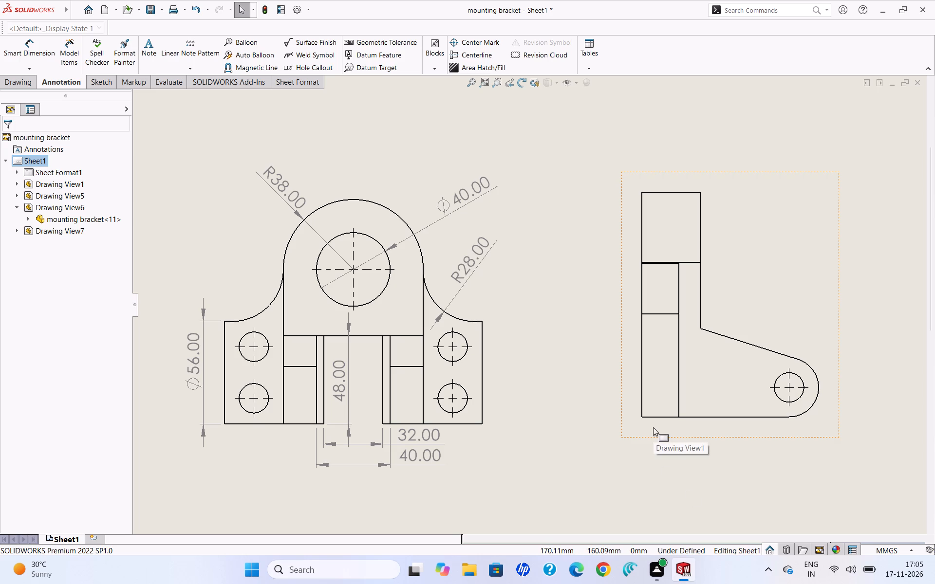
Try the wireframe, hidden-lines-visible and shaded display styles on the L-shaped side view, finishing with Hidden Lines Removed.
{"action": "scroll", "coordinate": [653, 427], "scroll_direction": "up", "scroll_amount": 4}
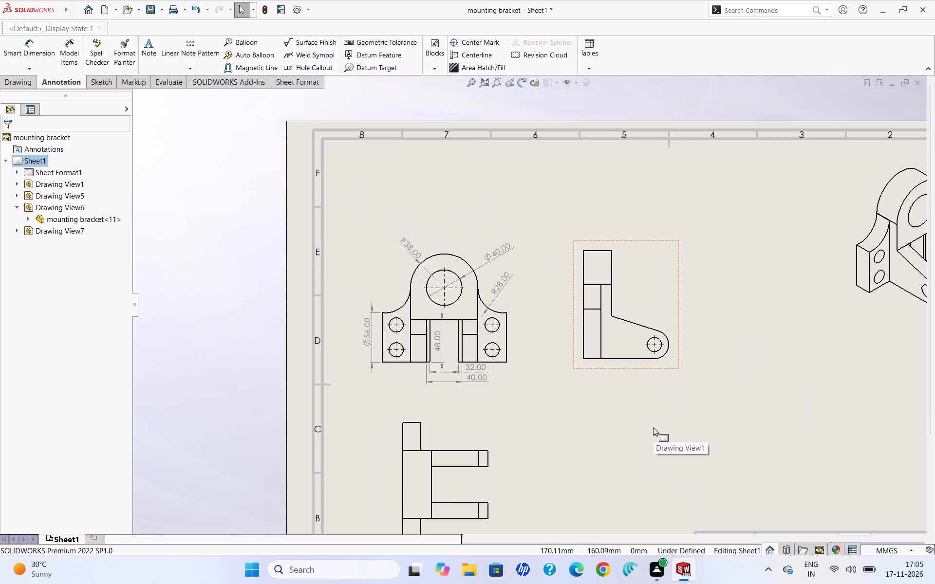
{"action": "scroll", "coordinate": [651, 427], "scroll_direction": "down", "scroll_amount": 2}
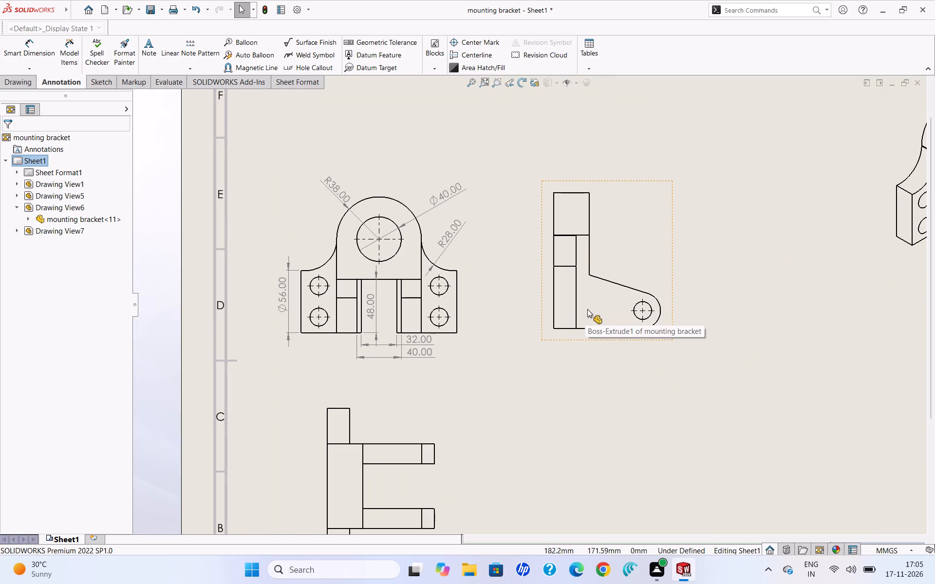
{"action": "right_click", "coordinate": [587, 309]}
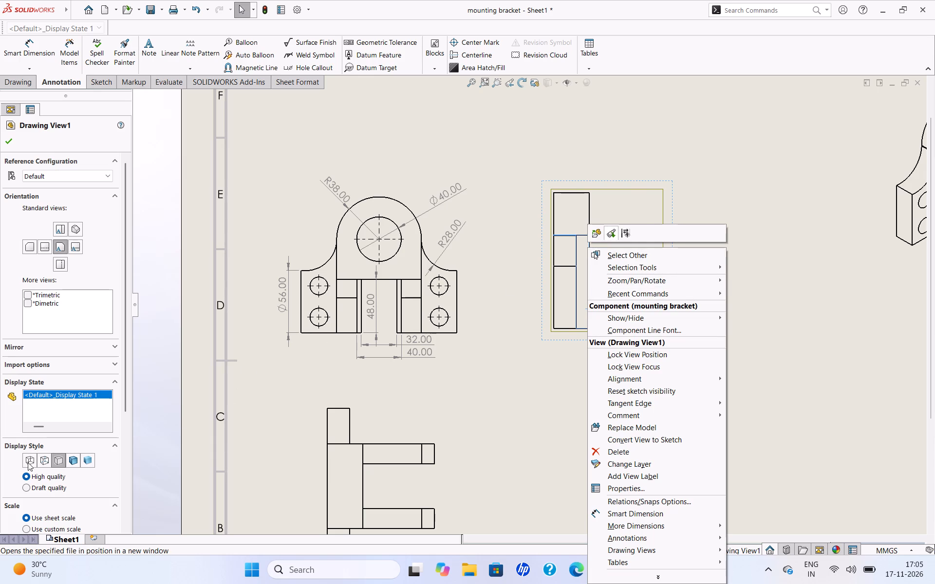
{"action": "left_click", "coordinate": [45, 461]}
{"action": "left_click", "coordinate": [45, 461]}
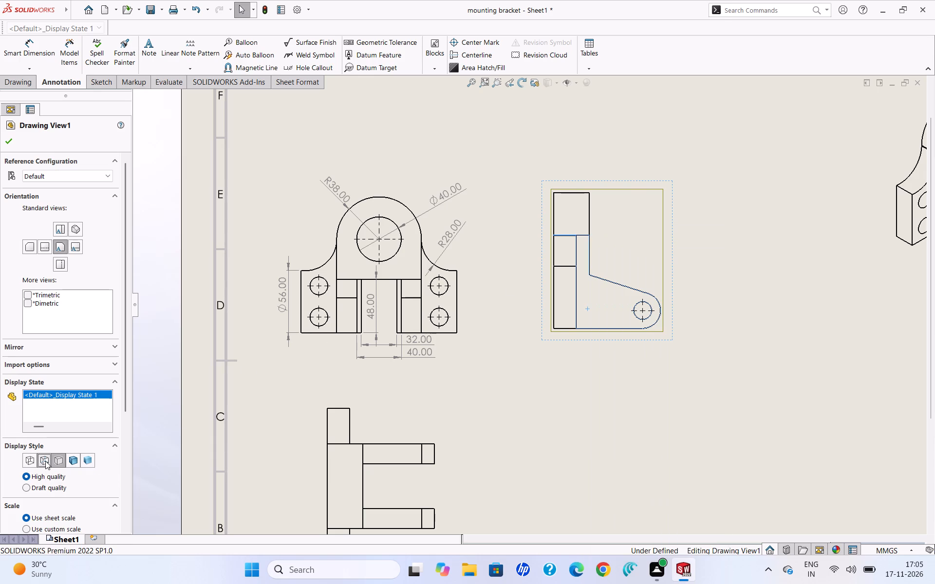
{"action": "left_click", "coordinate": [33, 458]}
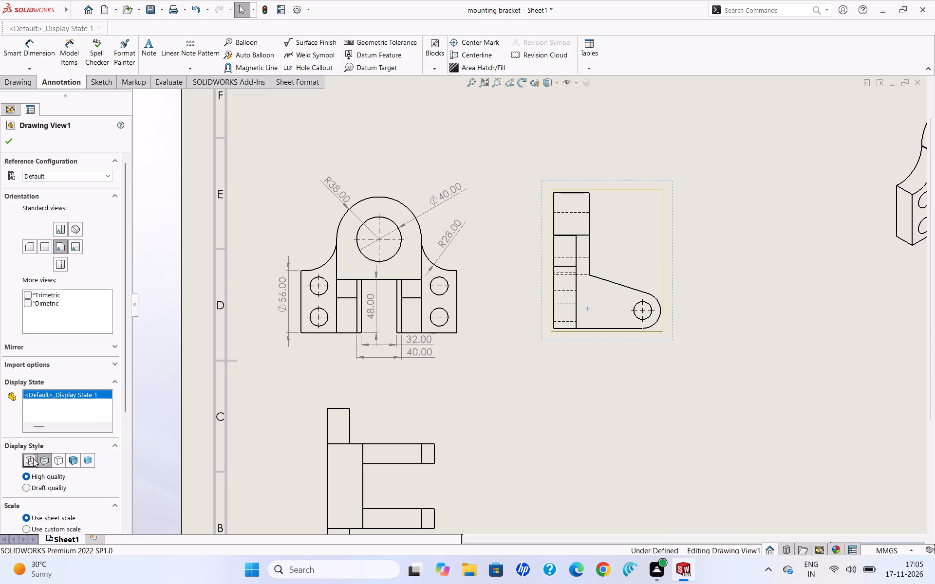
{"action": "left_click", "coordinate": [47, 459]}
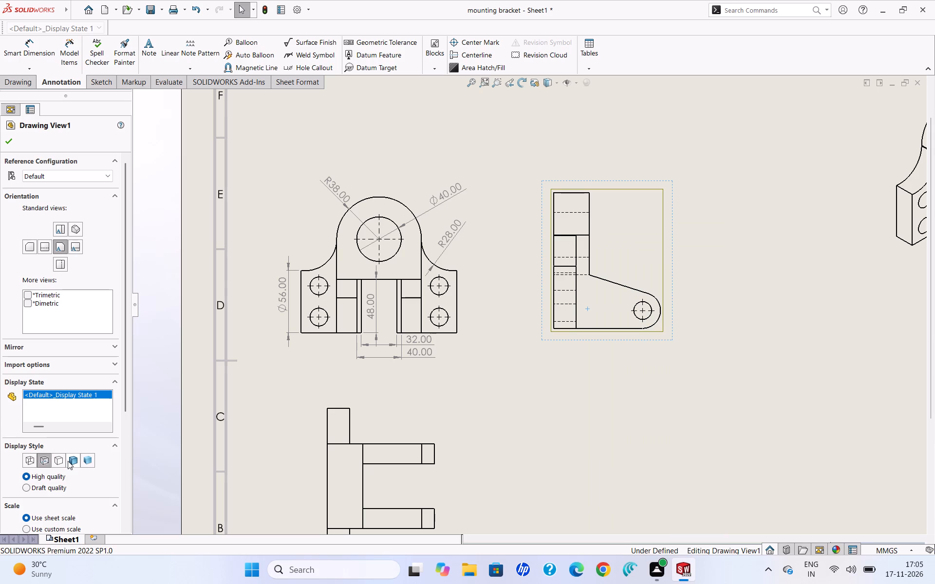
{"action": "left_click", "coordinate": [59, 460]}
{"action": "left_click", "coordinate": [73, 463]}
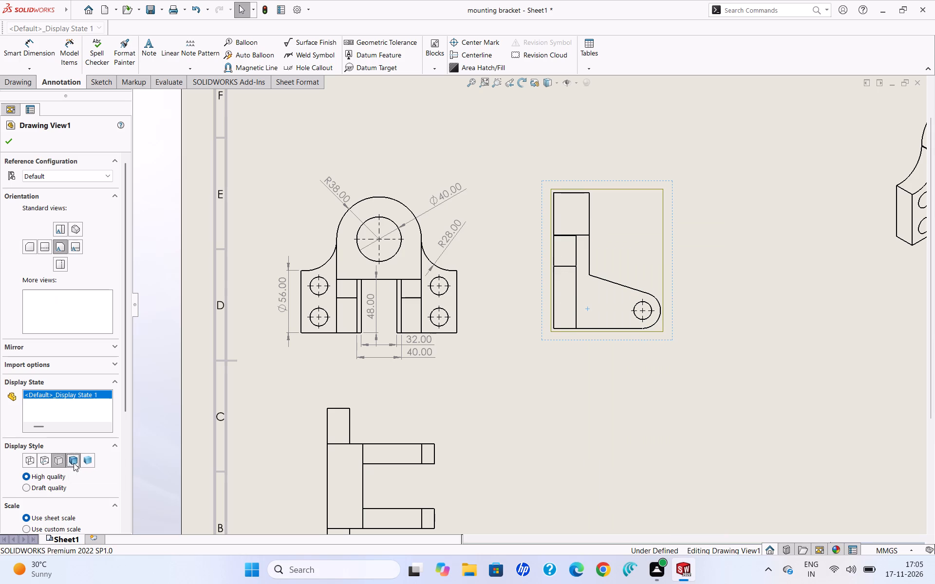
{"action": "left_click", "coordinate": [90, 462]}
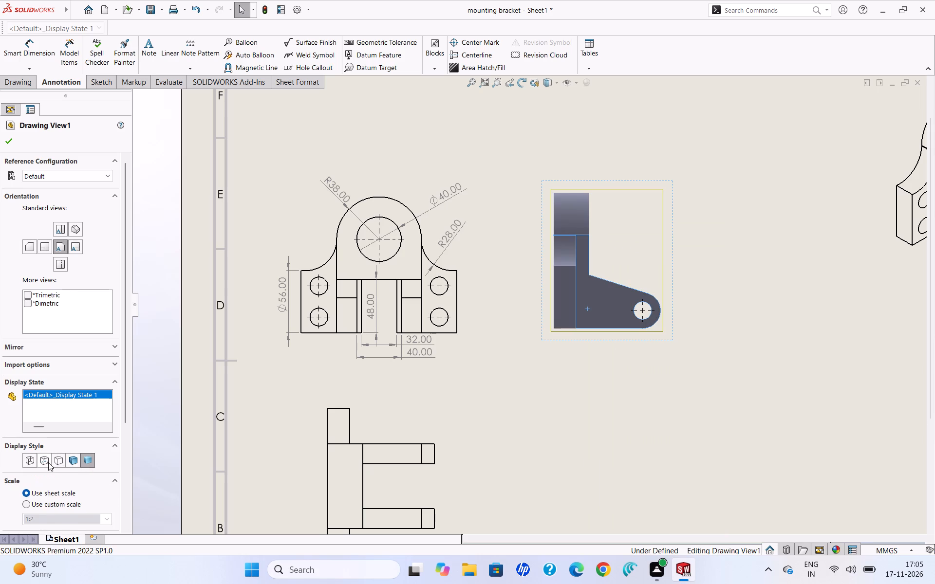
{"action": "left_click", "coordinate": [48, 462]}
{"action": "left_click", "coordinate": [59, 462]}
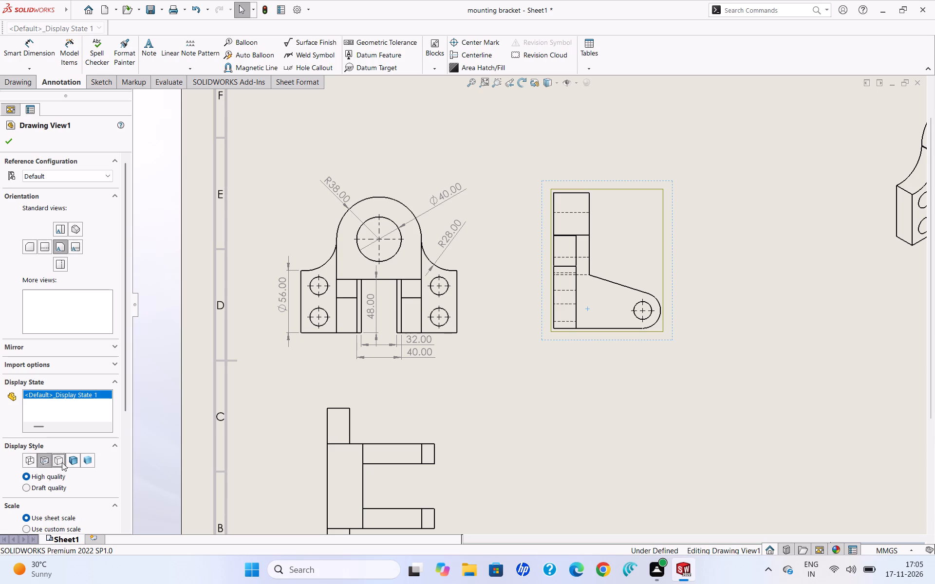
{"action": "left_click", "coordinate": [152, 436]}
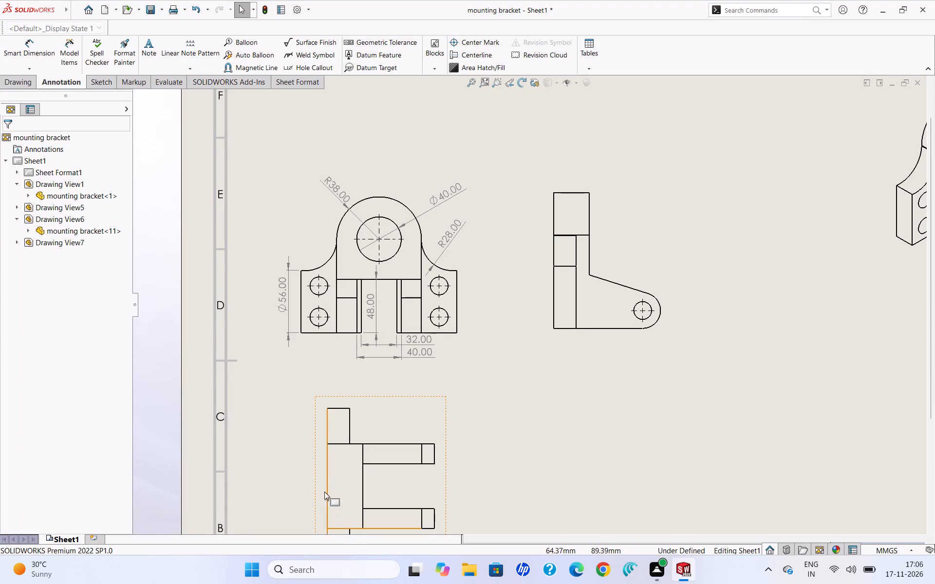
Dimension the full length of the outer back edge in the view below the arched view, placing it outside the edge.
{"action": "scroll", "coordinate": [425, 494], "scroll_direction": "down", "scroll_amount": 1}
{"action": "scroll", "coordinate": [498, 474], "scroll_direction": "up", "scroll_amount": 5}
{"action": "scroll", "coordinate": [503, 473], "scroll_direction": "down", "scroll_amount": 1}
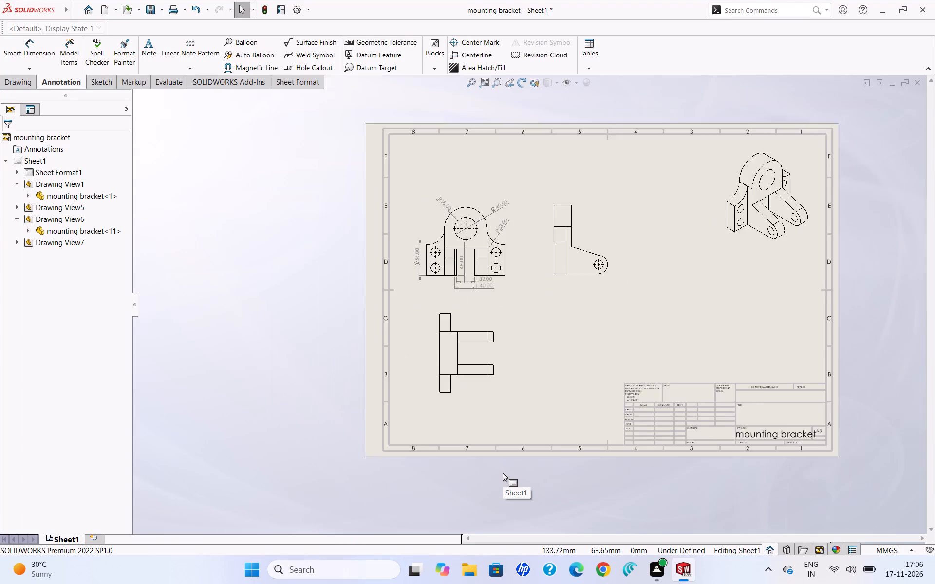
{"action": "scroll", "coordinate": [503, 473], "scroll_direction": "down", "scroll_amount": 1}
{"action": "scroll", "coordinate": [503, 473], "scroll_direction": "up", "scroll_amount": 2}
{"action": "scroll", "coordinate": [542, 321], "scroll_direction": "down", "scroll_amount": 2}
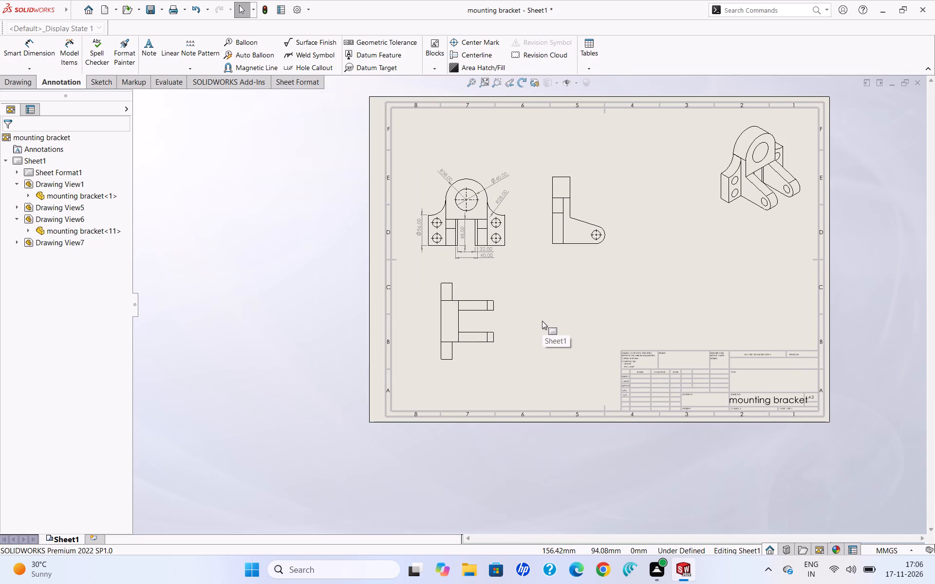
{"action": "scroll", "coordinate": [542, 321], "scroll_direction": "down", "scroll_amount": 3}
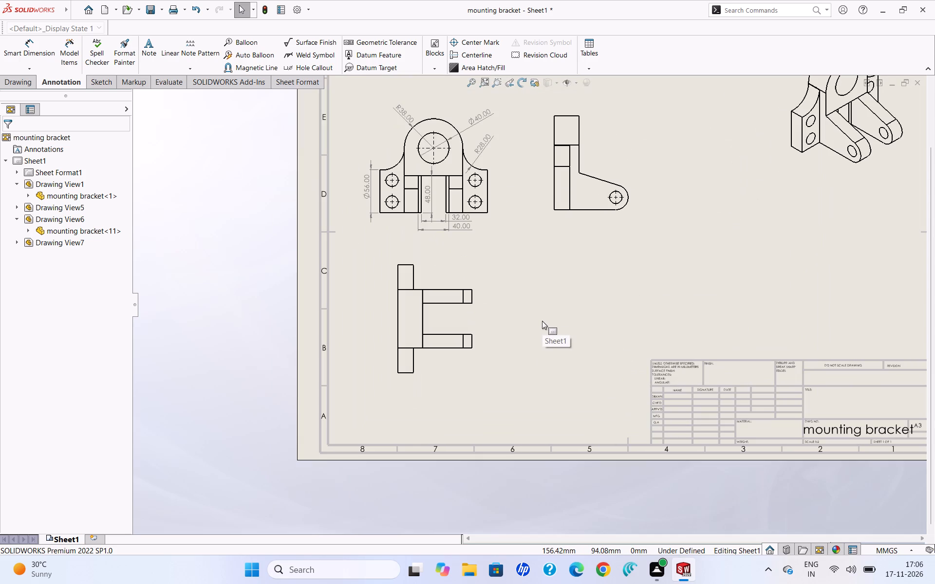
{"action": "scroll", "coordinate": [542, 321], "scroll_direction": "up", "scroll_amount": 2}
{"action": "scroll", "coordinate": [541, 286], "scroll_direction": "down", "scroll_amount": 2}
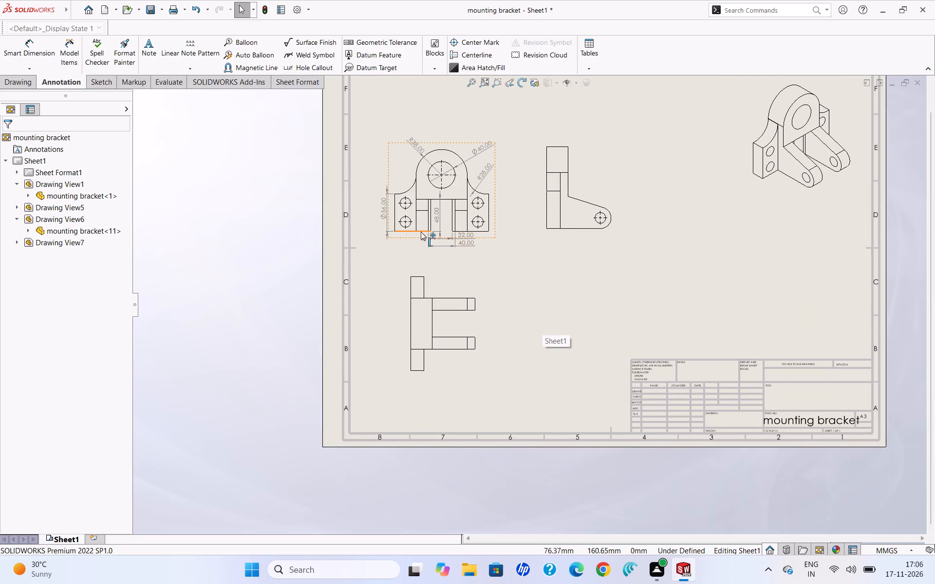
{"action": "left_click", "coordinate": [24, 58]}
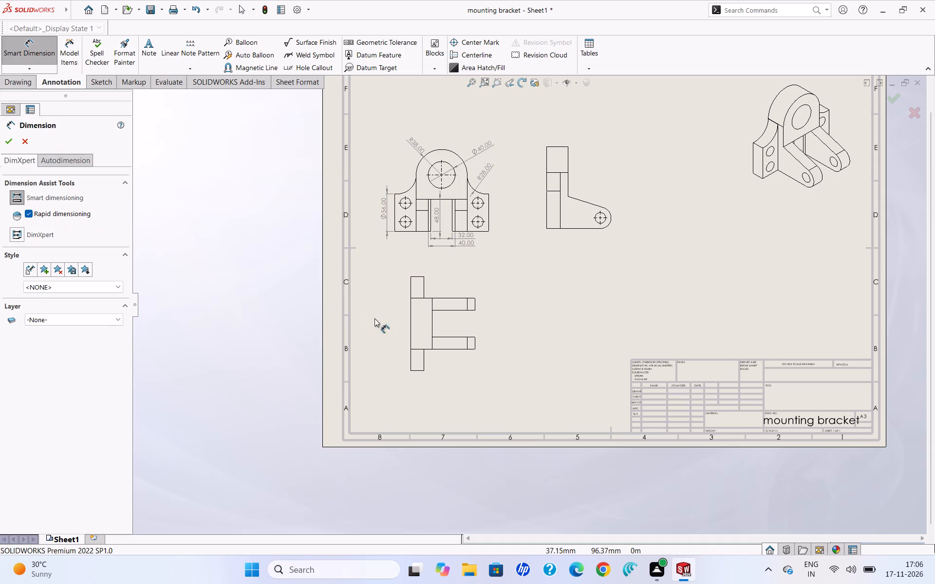
{"action": "left_click", "coordinate": [411, 320]}
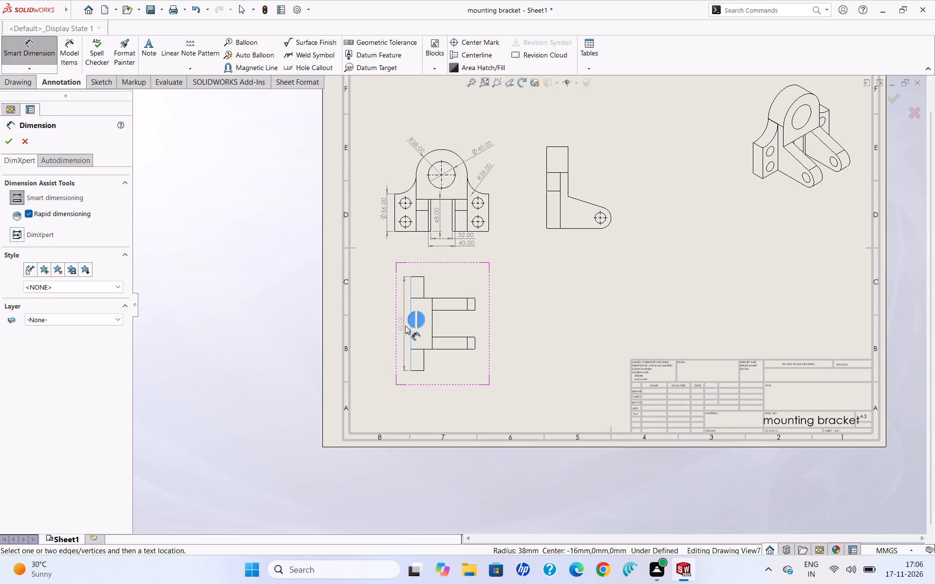
{"action": "left_click", "coordinate": [404, 326]}
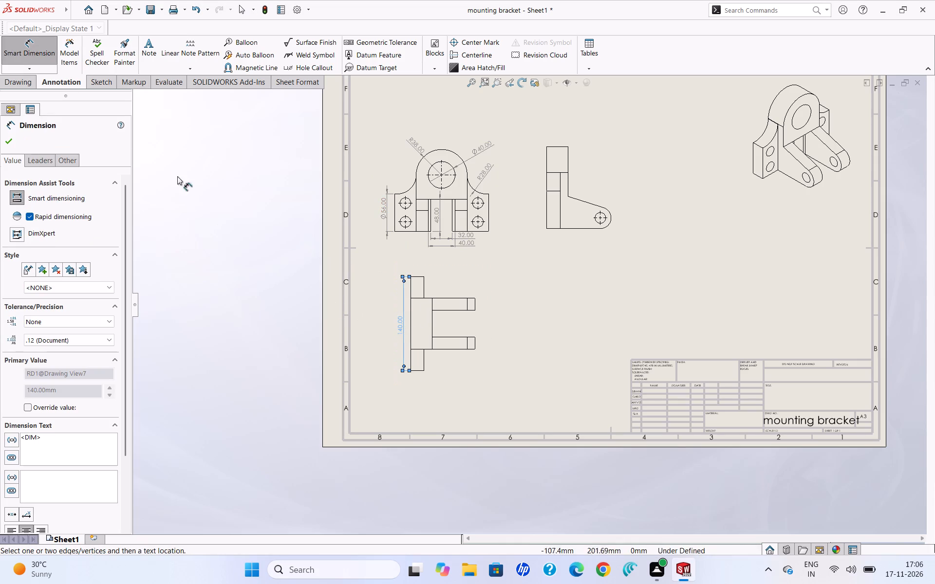
Dimension the thickness of the upper and lower lugs at their free ends in the view below the arched view.
{"action": "left_click", "coordinate": [468, 305]}
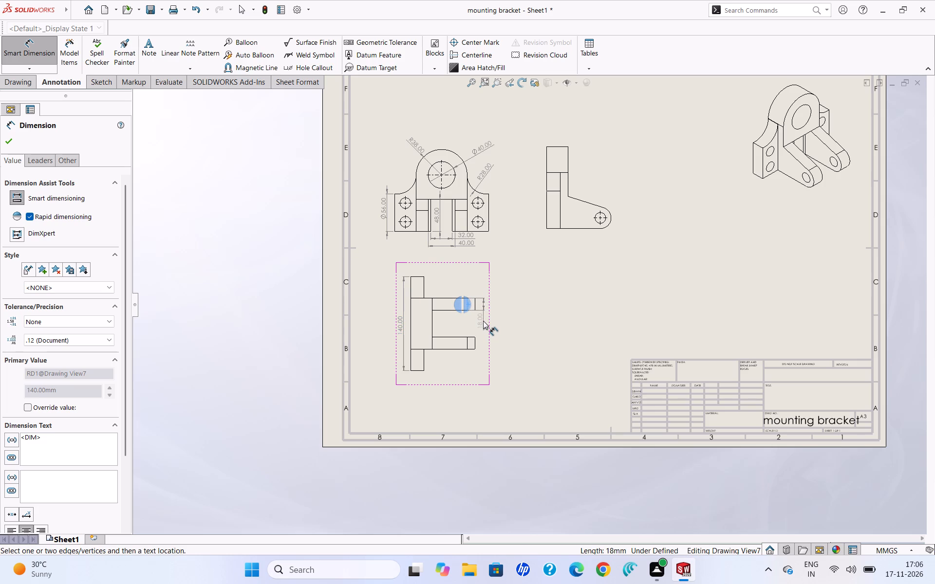
{"action": "left_click", "coordinate": [483, 320]}
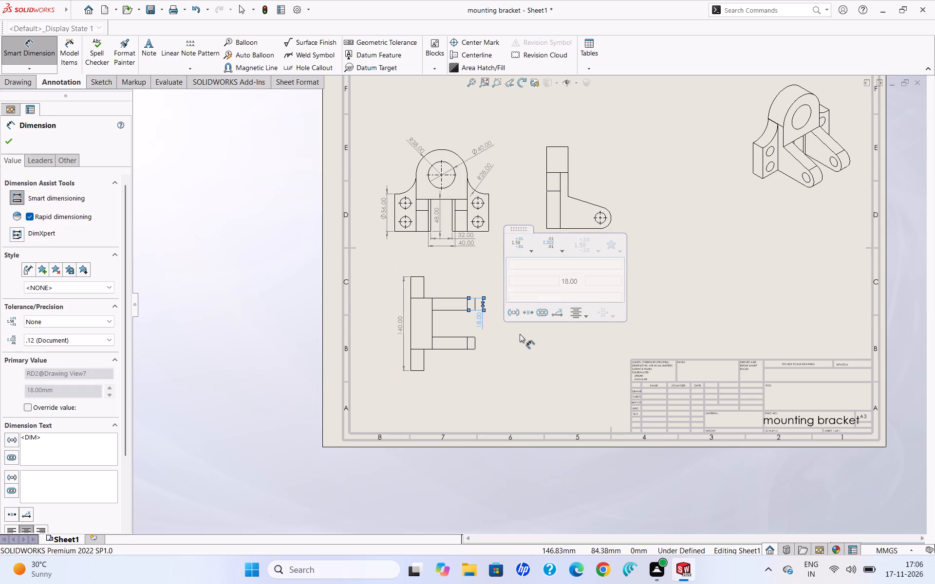
{"action": "left_click", "coordinate": [520, 334]}
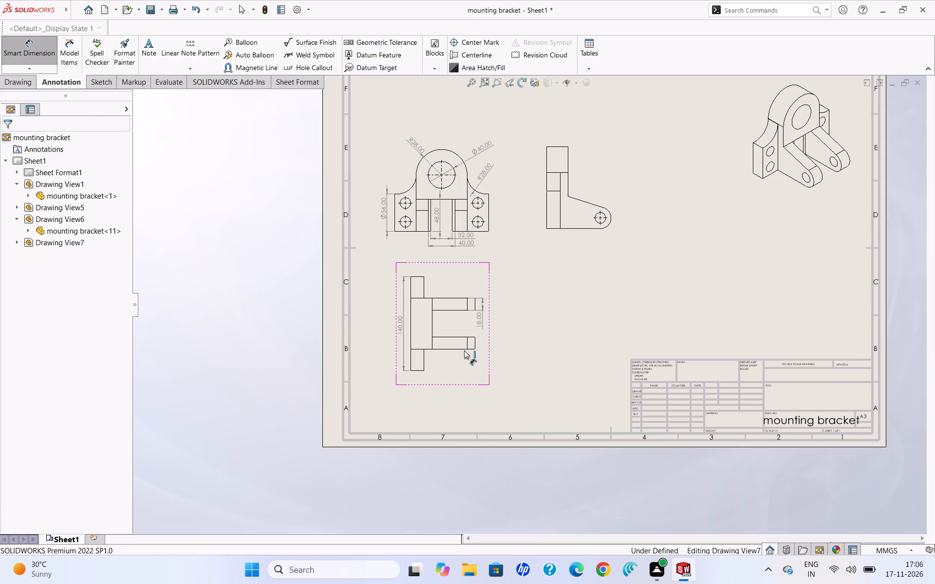
{"action": "left_click", "coordinate": [467, 346]}
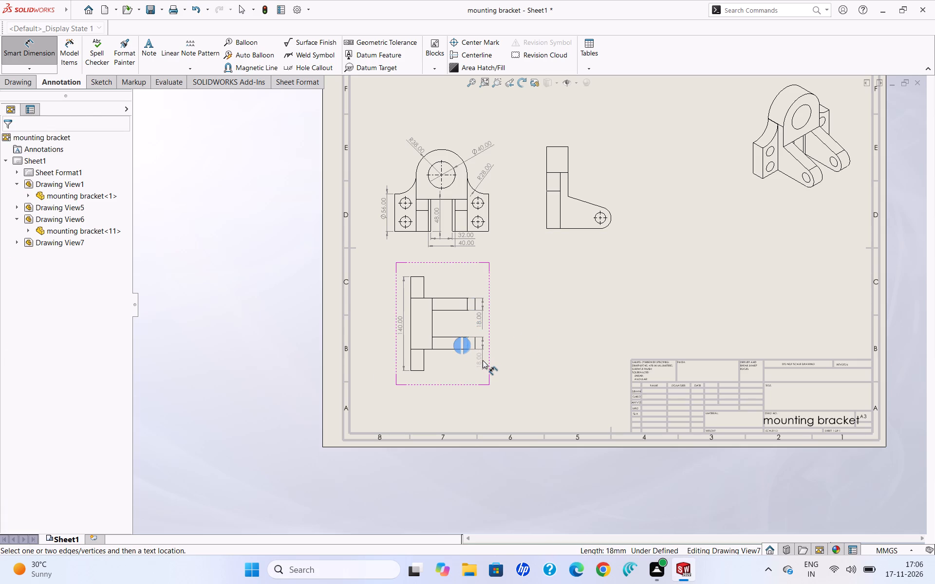
{"action": "left_click", "coordinate": [483, 360]}
{"action": "left_click", "coordinate": [509, 332]}
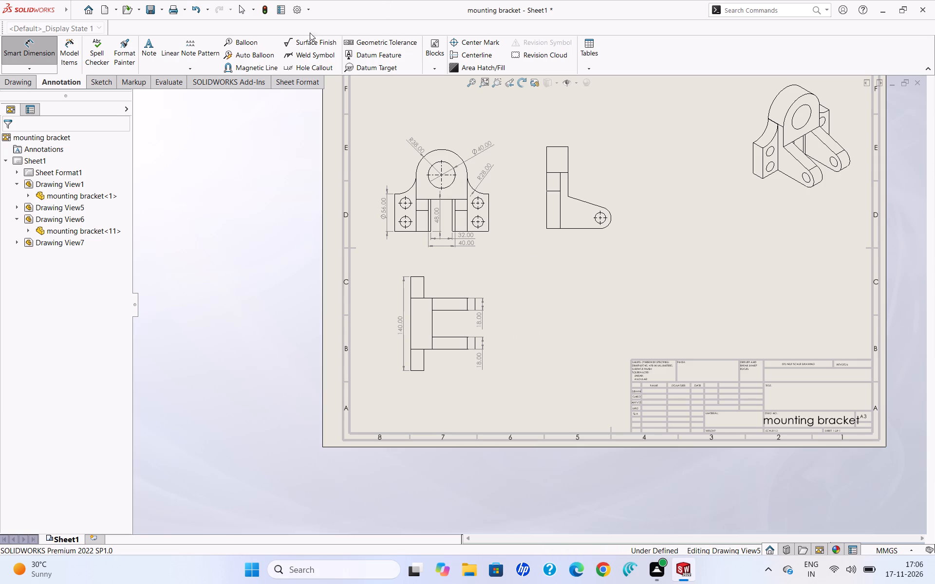
Dimension the lug hole's diameter in the L-shaped side view, placing it above the rounded end.
{"action": "left_click", "coordinate": [606, 214]}
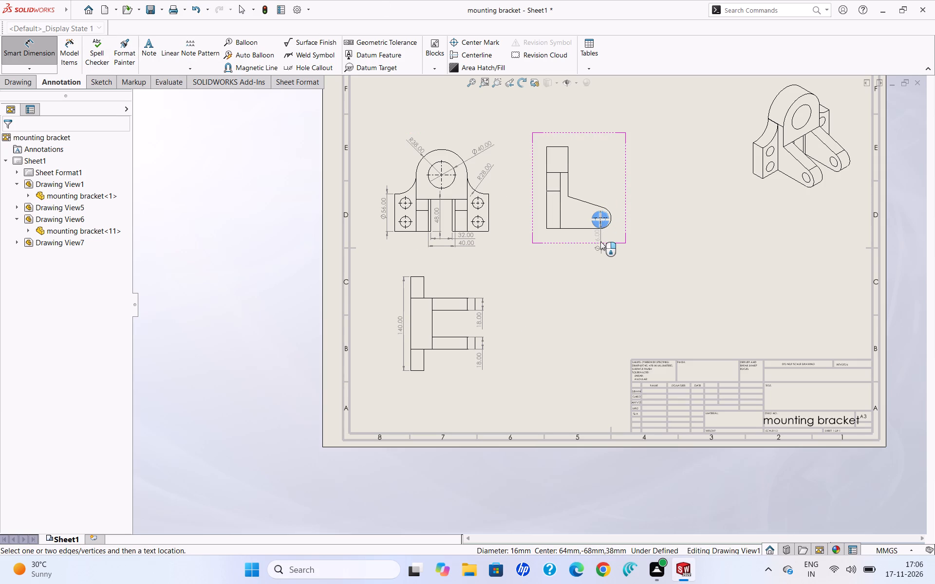
{"action": "left_click", "coordinate": [616, 196]}
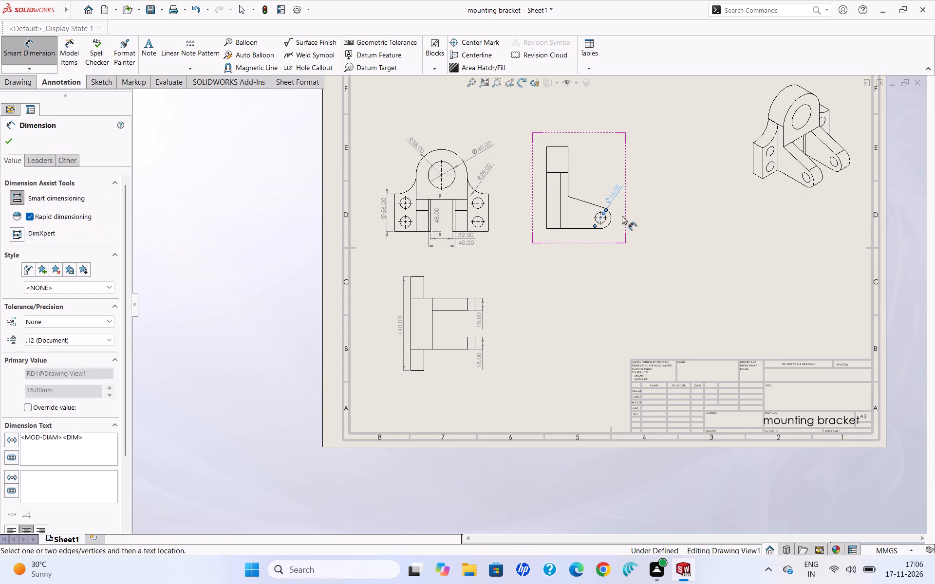
{"action": "left_click", "coordinate": [30, 44]}
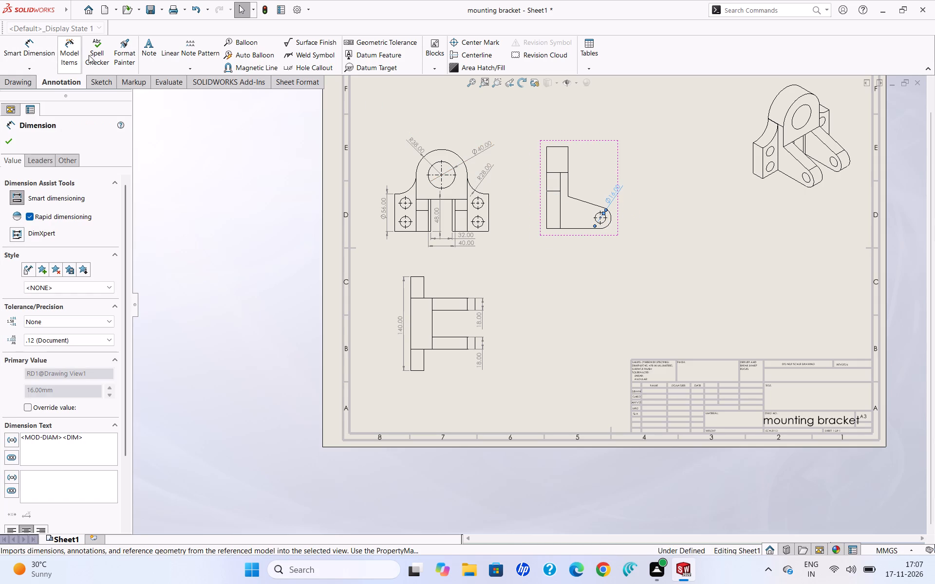
Add a leader note reading "6 Holes, dia 16" attached to the rounded lug end in the L-shaped side view.
{"action": "left_click", "coordinate": [155, 55]}
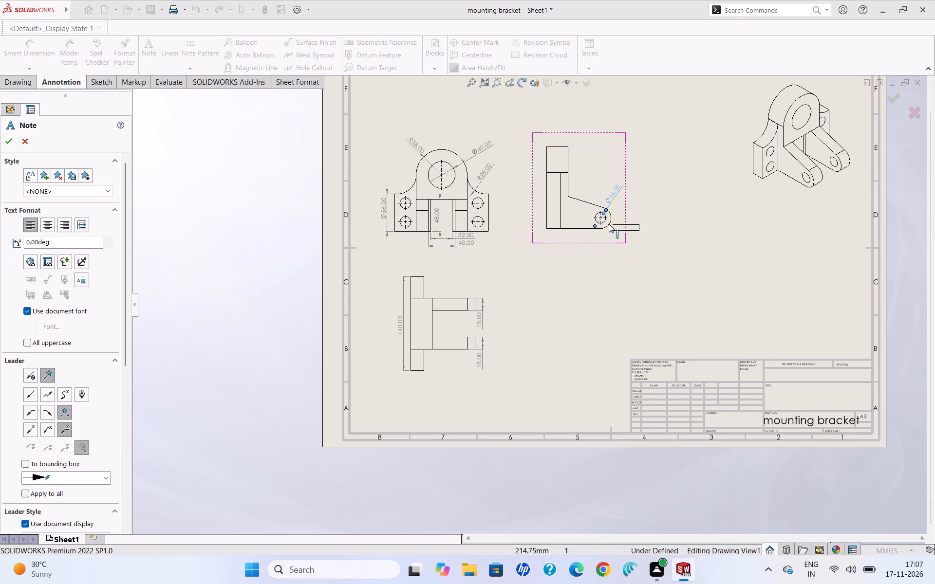
{"action": "left_click", "coordinate": [608, 223]}
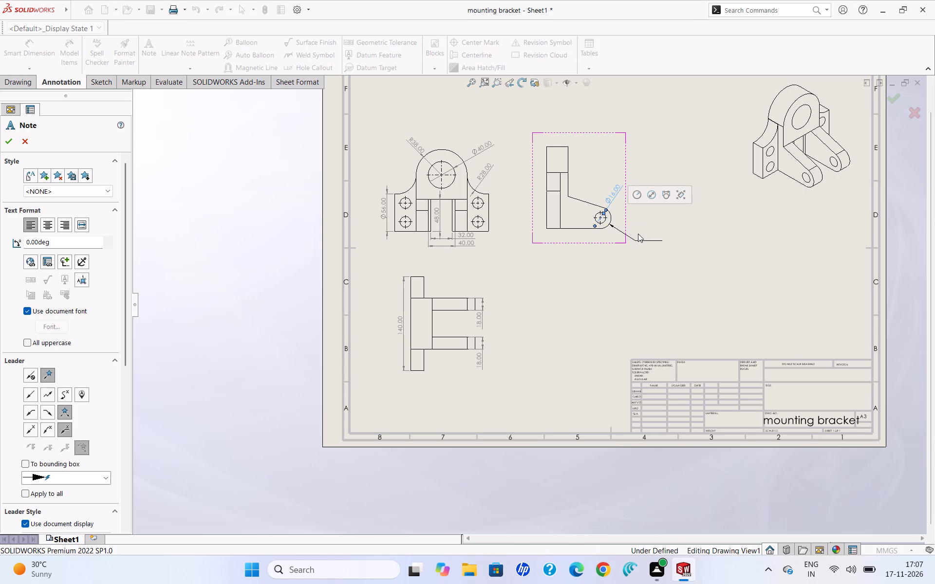
{"action": "left_click", "coordinate": [639, 233]}
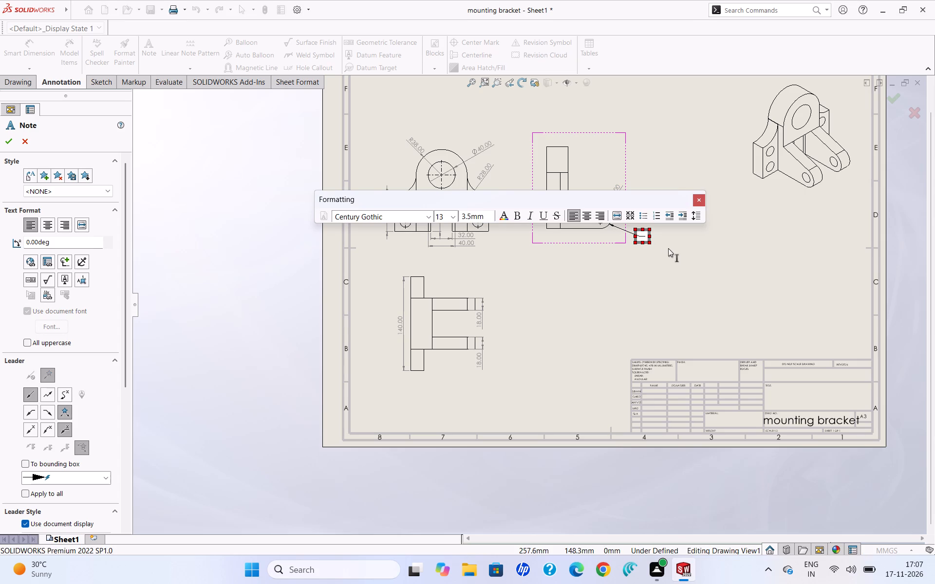
{"action": "type", "text": "6"}
{"action": "key", "text": "space"}
{"action": "key", "text": "h"}
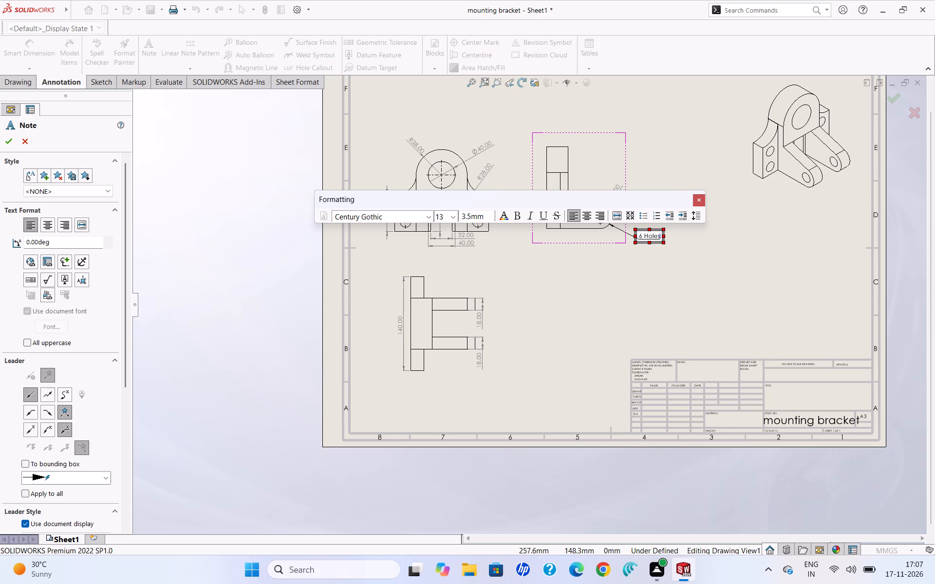
{"action": "key", "text": "comma"}
{"action": "key", "text": "space"}
{"action": "type", "text": "d"}
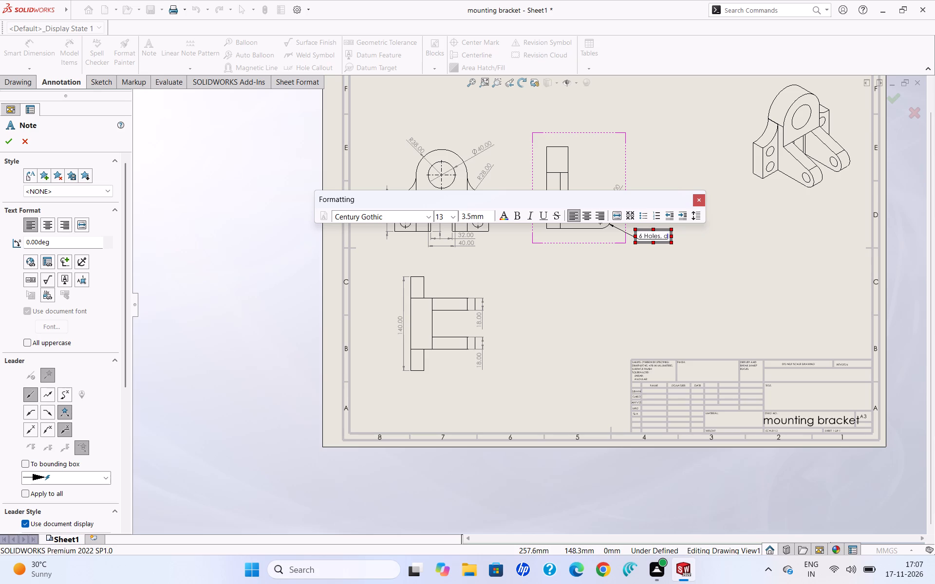
{"action": "type", "text": "ia 16"}
{"action": "key", "text": "BackSpace"}
{"action": "key", "text": "BackSpace"}
{"action": "key", "text": "BackSpace"}
{"action": "key", "text": "space"}
{"action": "type", "text": "16"}
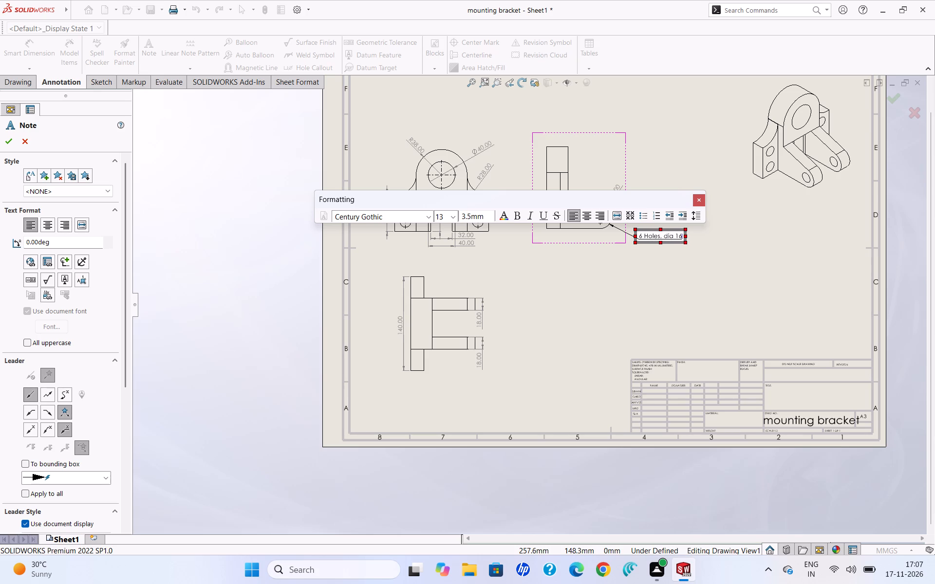
{"action": "key", "text": "Return"}
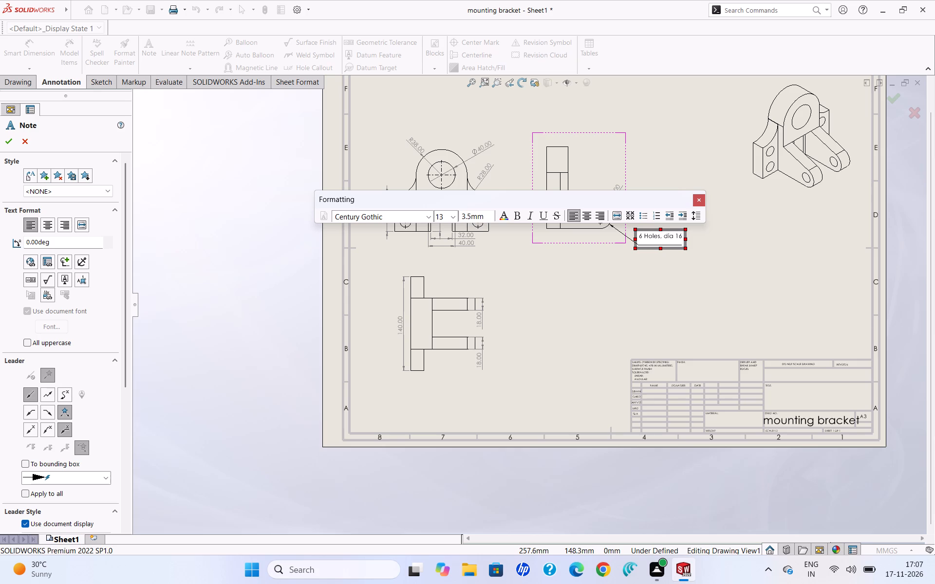
{"action": "key", "text": "BackSpace"}
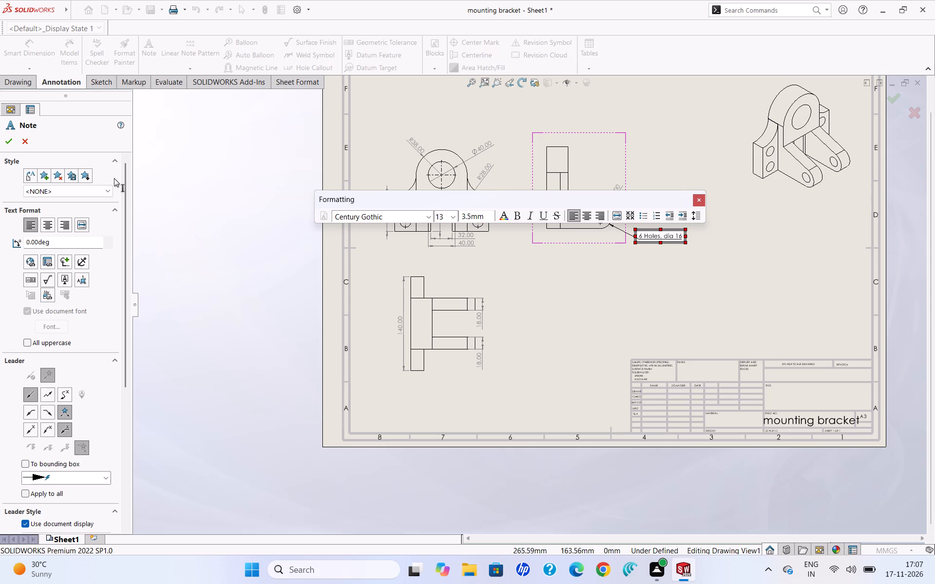
{"action": "left_click", "coordinate": [8, 138]}
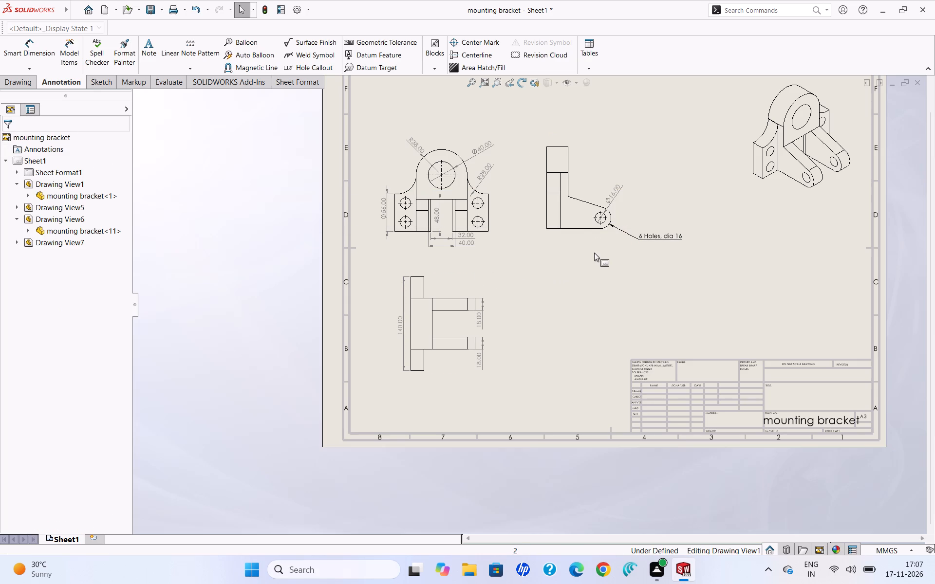
Move the hole note closer to the rounded lug end in the L-shaped side view.
{"action": "scroll", "coordinate": [603, 256], "scroll_direction": "up", "scroll_amount": 2}
{"action": "scroll", "coordinate": [603, 256], "scroll_direction": "down", "scroll_amount": 10}
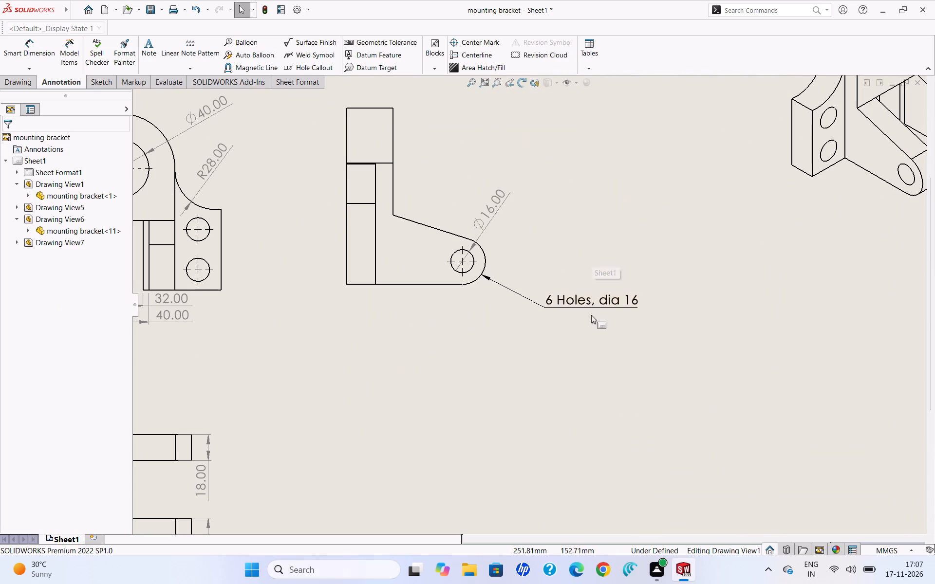
{"action": "left_click_drag", "start_coordinate": [588, 303], "coordinate": [552, 290]}
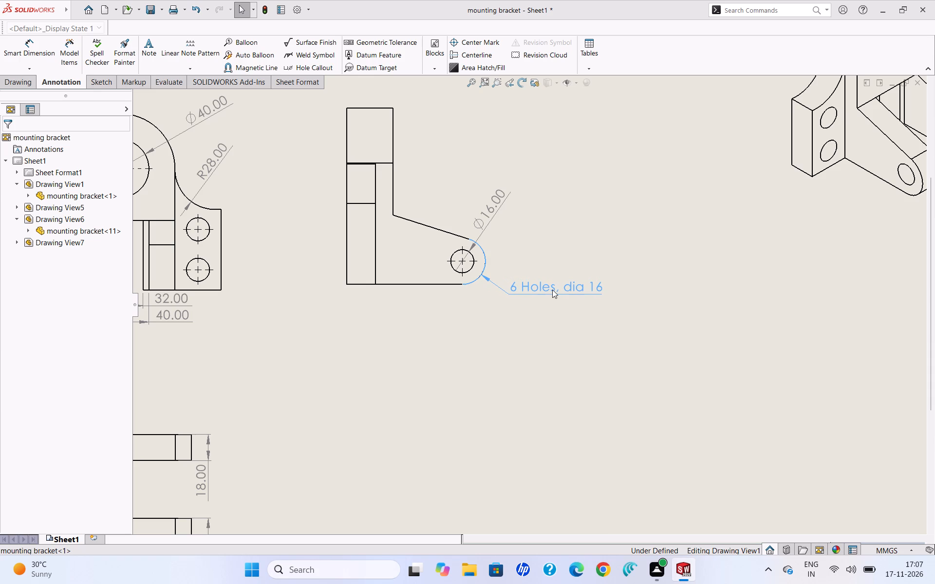
{"action": "left_click_drag", "start_coordinate": [552, 290], "coordinate": [543, 286]}
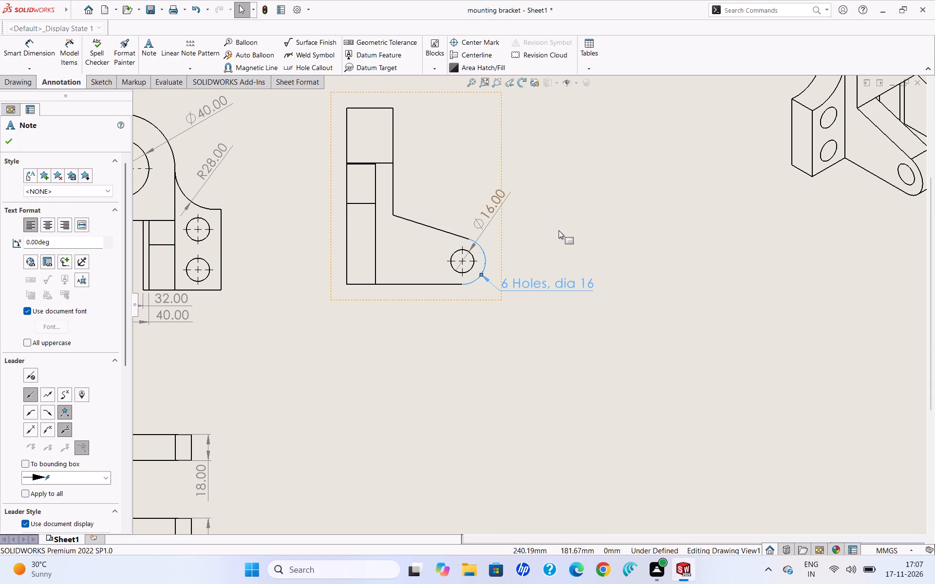
{"action": "left_click", "coordinate": [559, 230]}
Reposition the lug hole's diameter dimension lower and at a shallower angle, just above the hole note.
{"action": "left_click_drag", "start_coordinate": [490, 205], "coordinate": [492, 206]}
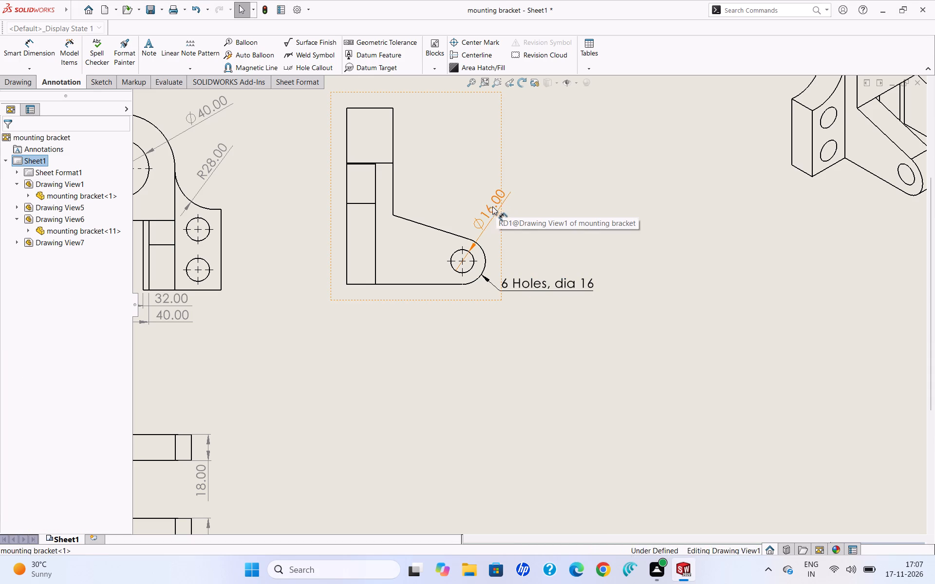
{"action": "left_click_drag", "start_coordinate": [492, 206], "coordinate": [502, 223]}
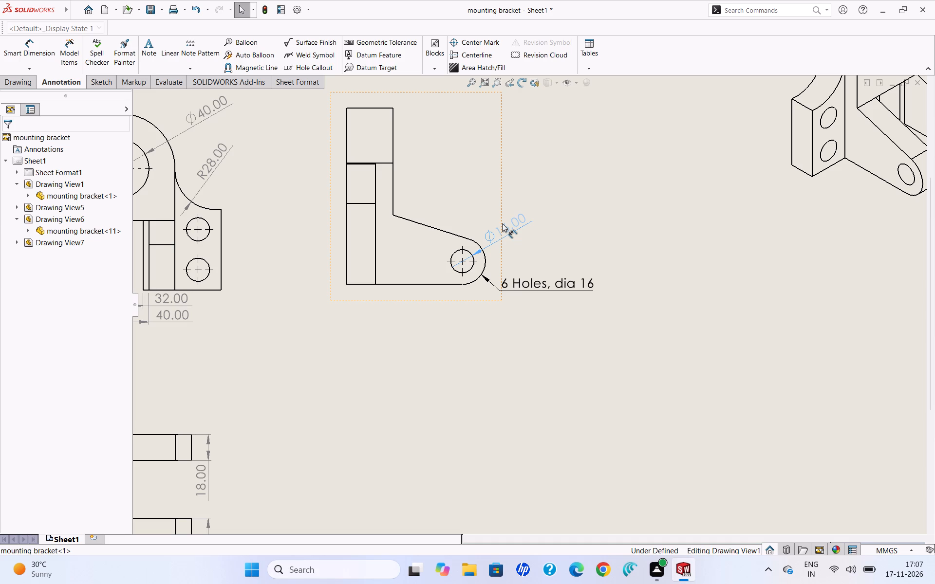
{"action": "left_click_drag", "start_coordinate": [502, 223], "coordinate": [503, 224]}
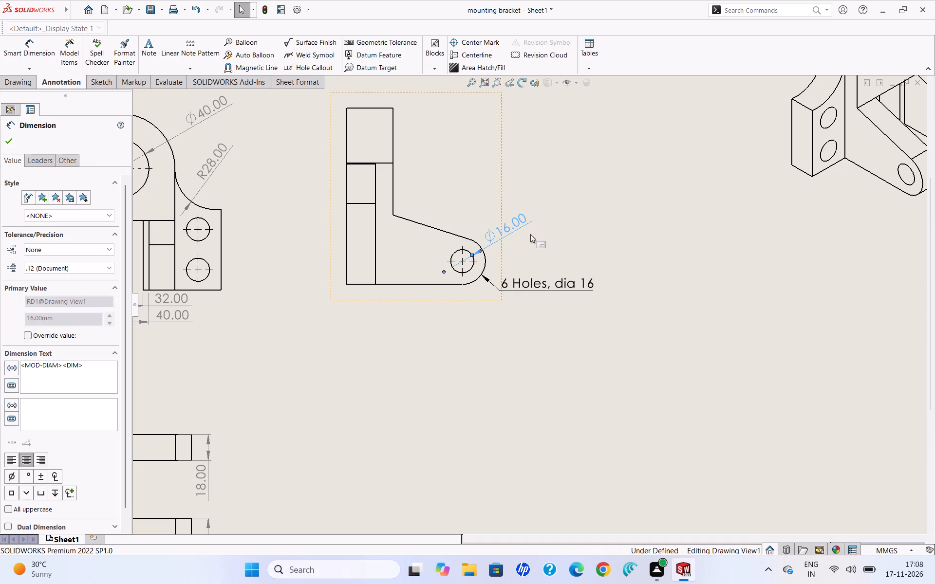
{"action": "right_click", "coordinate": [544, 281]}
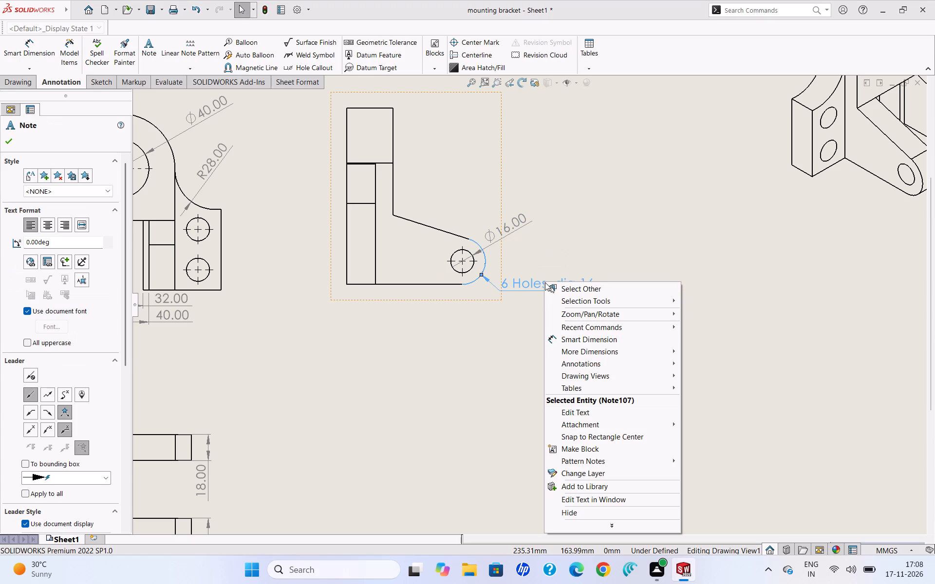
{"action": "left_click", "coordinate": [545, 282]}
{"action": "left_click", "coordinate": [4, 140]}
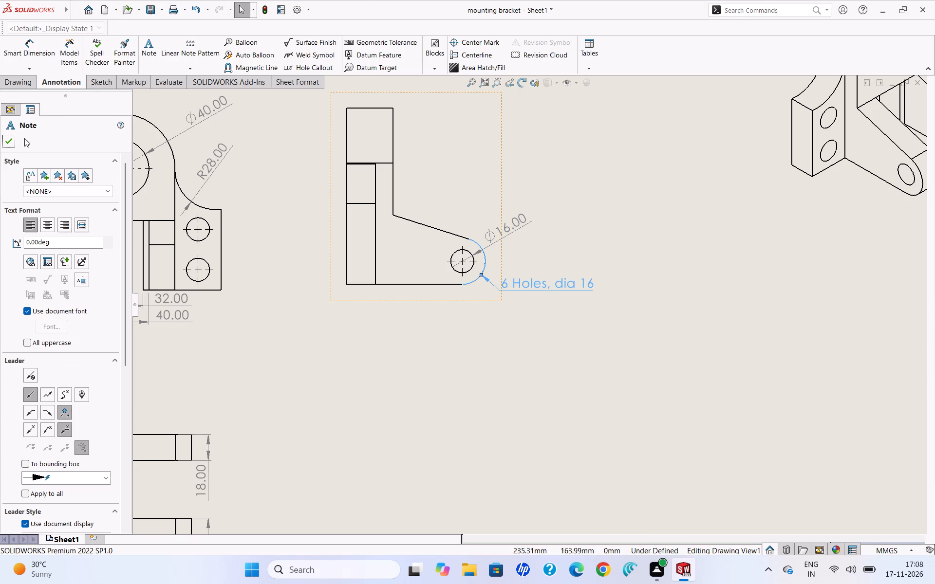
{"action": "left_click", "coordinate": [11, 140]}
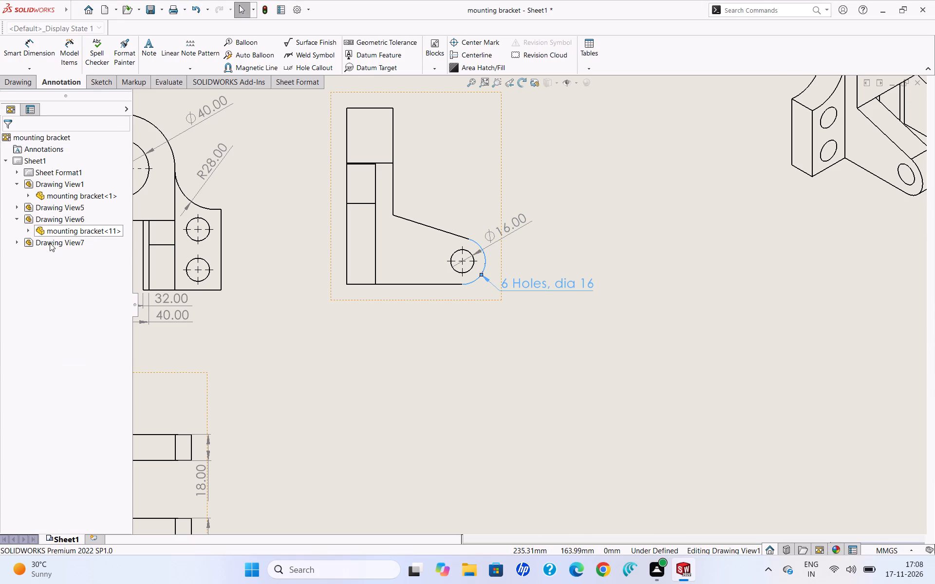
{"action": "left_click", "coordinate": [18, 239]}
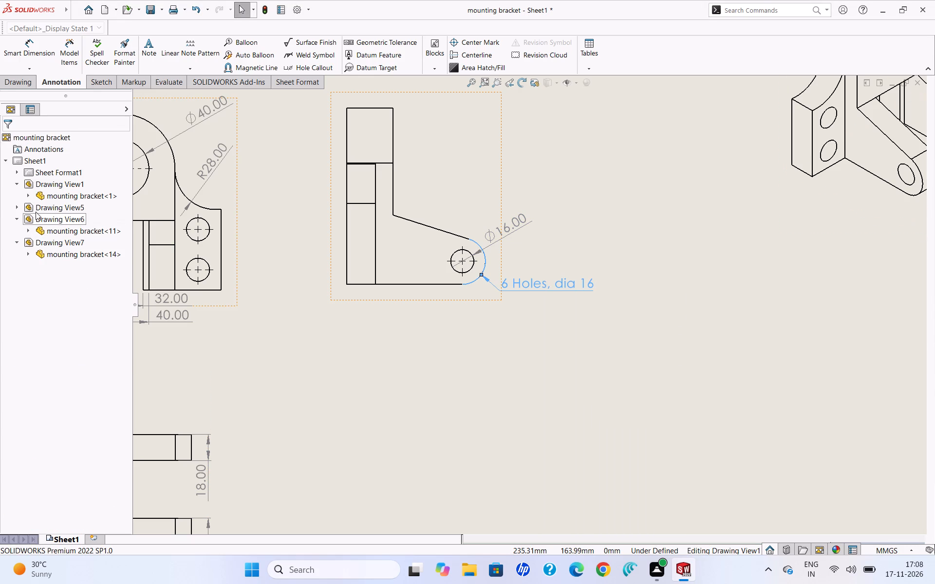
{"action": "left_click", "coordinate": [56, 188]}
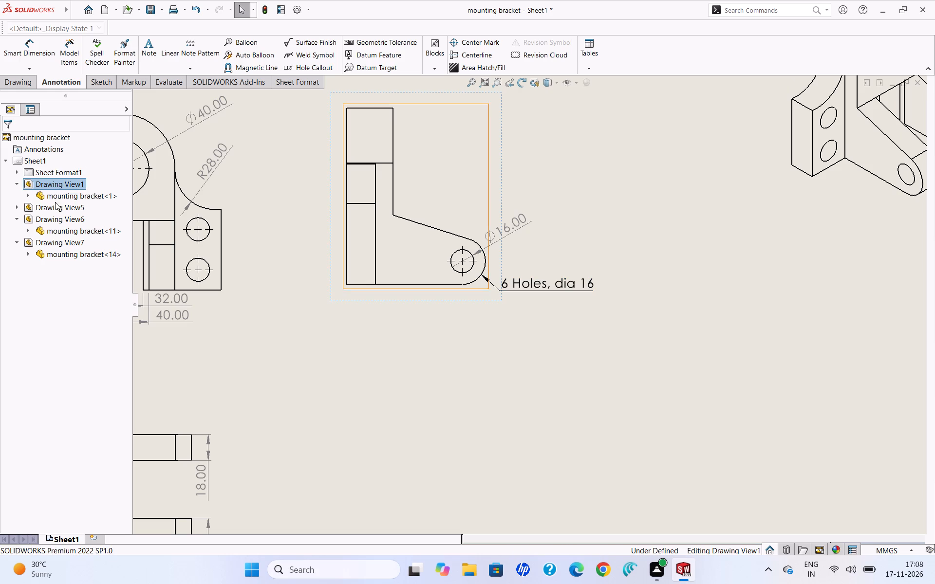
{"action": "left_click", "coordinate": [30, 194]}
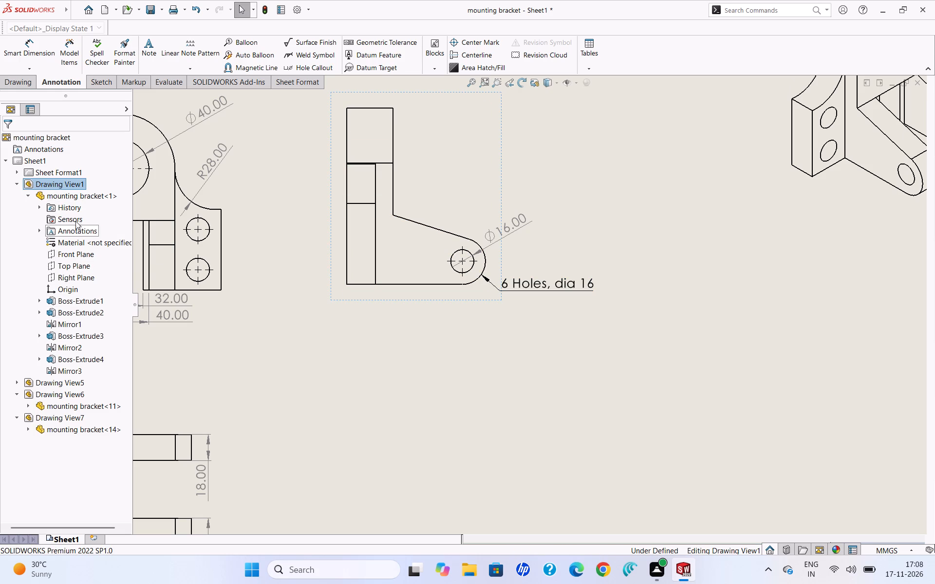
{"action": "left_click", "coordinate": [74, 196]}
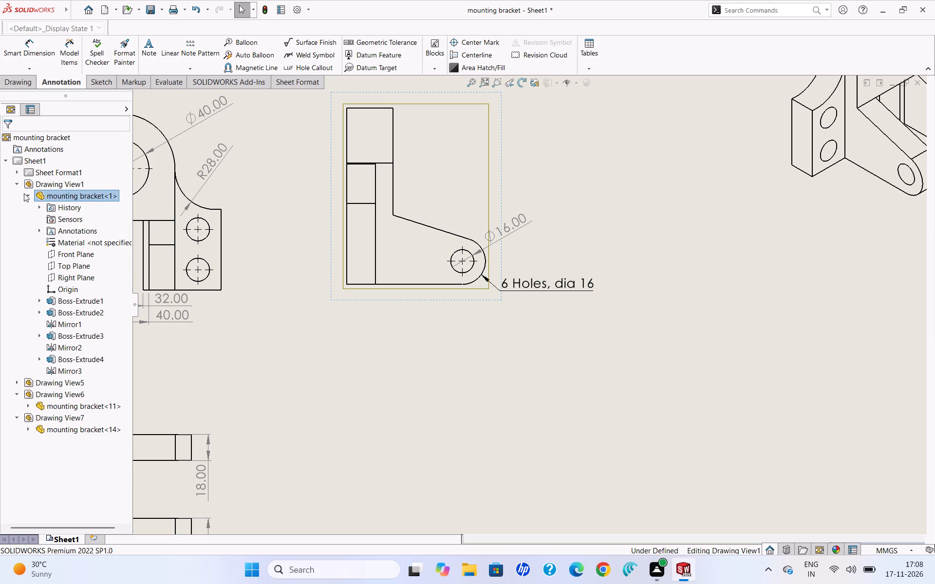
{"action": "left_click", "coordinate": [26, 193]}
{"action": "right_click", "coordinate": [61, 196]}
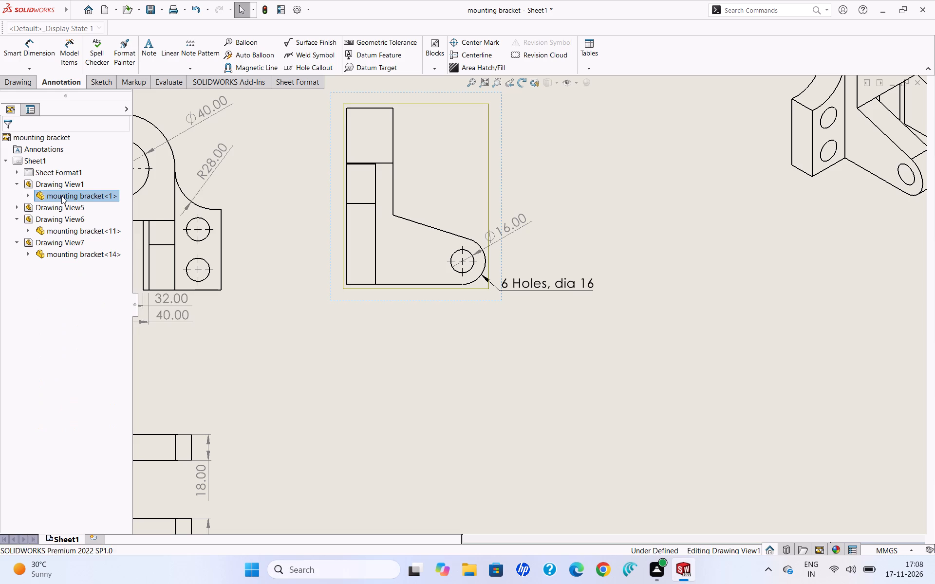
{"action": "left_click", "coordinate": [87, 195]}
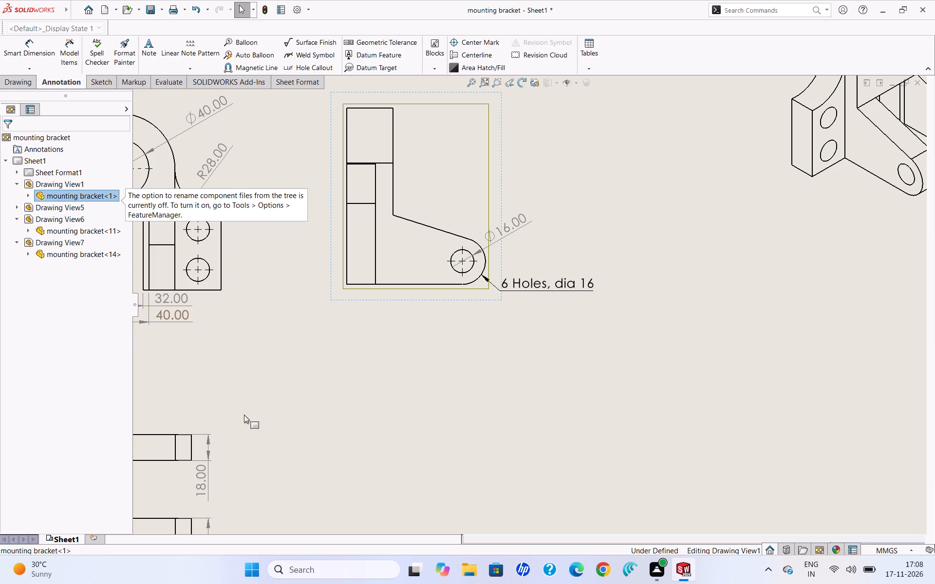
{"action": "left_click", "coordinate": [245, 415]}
Undo the leader note and the lug hole's diameter dimension in the L-shaped side view.
{"action": "key", "text": "ctrl+z"}
{"action": "key", "text": "ctrl+z"}
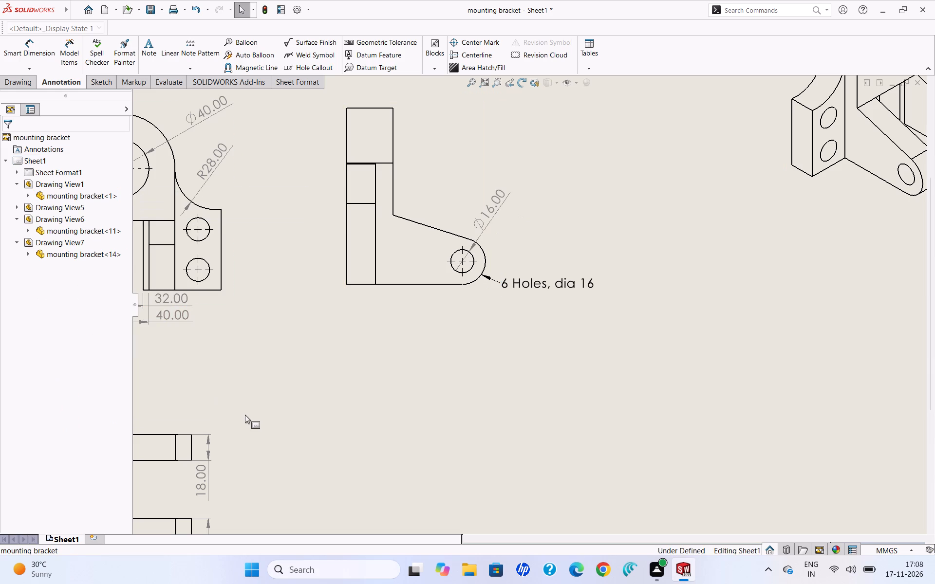
{"action": "key", "text": "ctrl+z"}
{"action": "key", "text": "ctrl+z"}
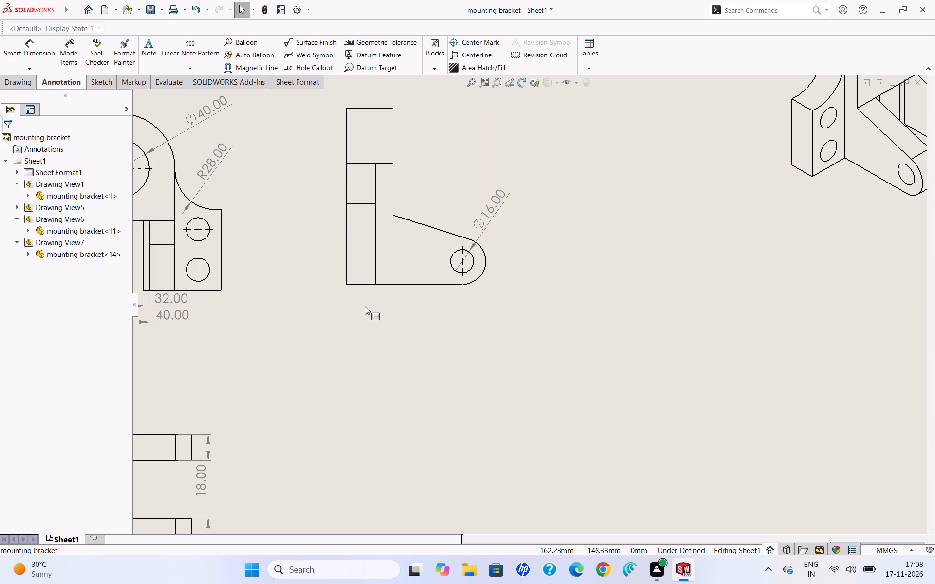
{"action": "left_click_drag", "start_coordinate": [490, 209], "coordinate": [504, 285]}
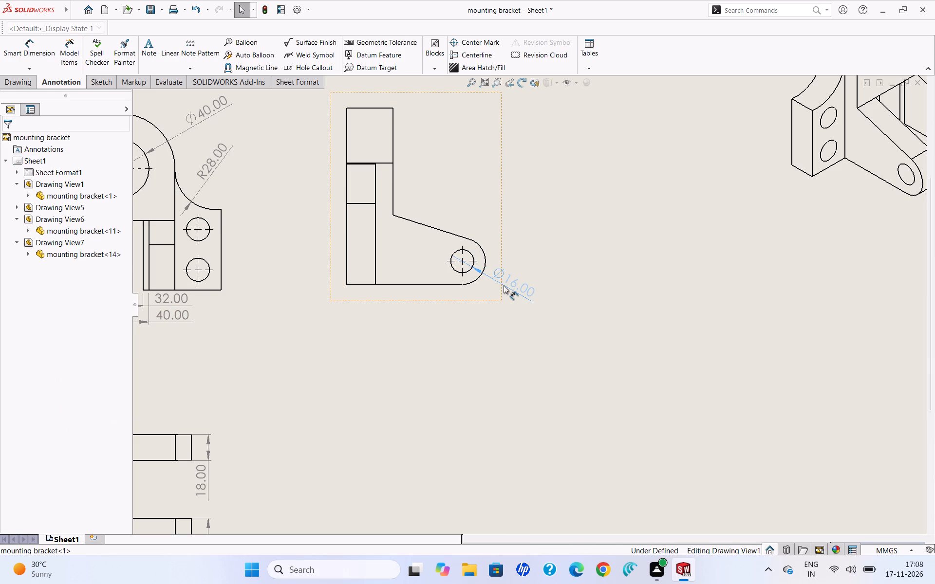
{"action": "left_click_drag", "start_coordinate": [504, 285], "coordinate": [509, 286]}
{"action": "key", "text": "ctrl+z"}
{"action": "key", "text": "ctrl+z"}
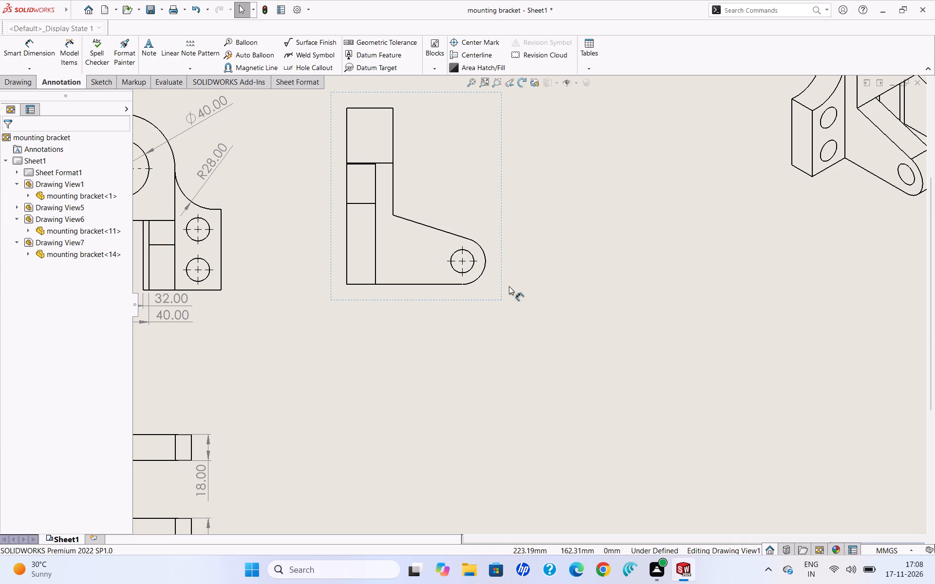
Add a leader note reading "6 Holes, dia 16" attached to the lug hole's circle in the L-shaped side view.
{"action": "left_click", "coordinate": [153, 58]}
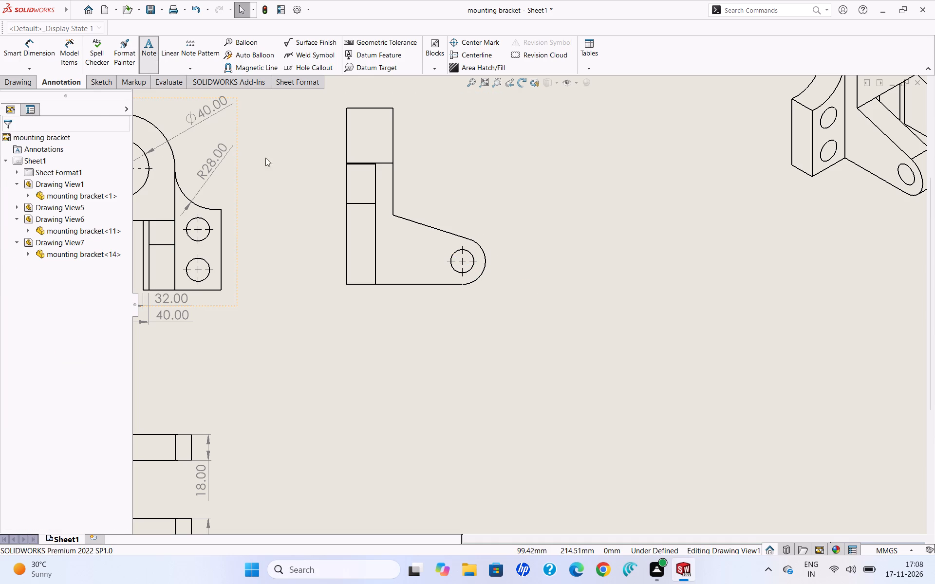
{"action": "left_click_drag", "start_coordinate": [470, 270], "coordinate": [509, 231]}
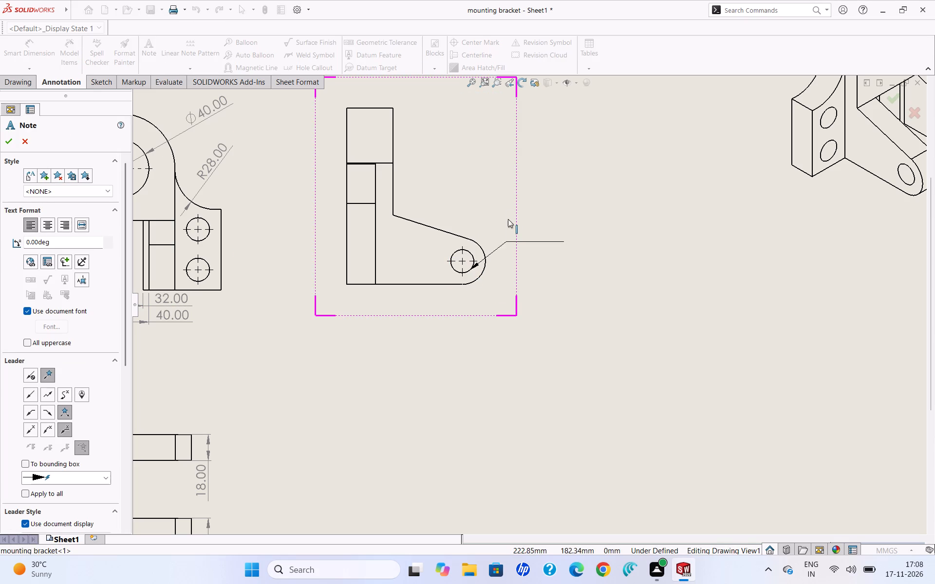
{"action": "left_click", "coordinate": [495, 275]}
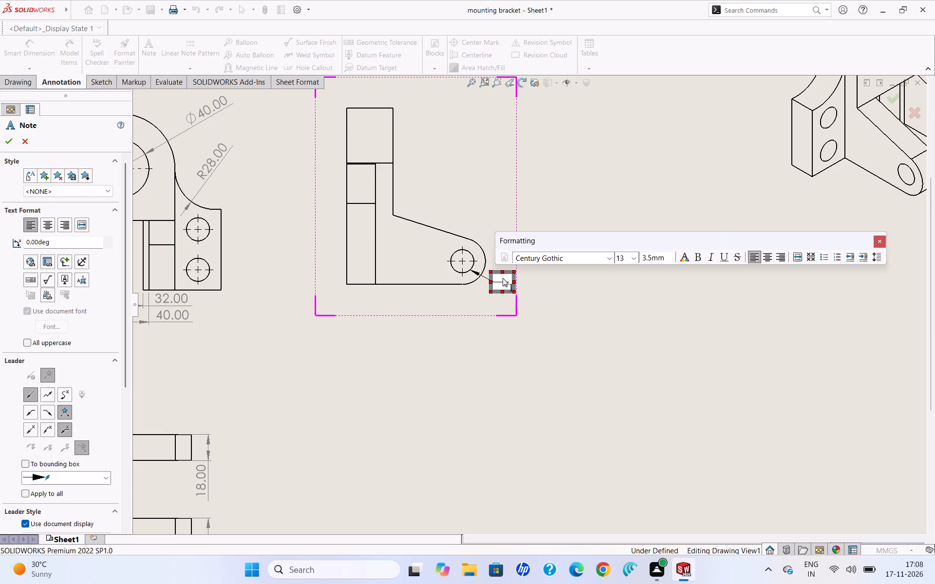
{"action": "type", "text": "6"}
{"action": "key", "text": "space"}
{"action": "key", "text": "BackSpace"}
{"action": "key", "text": "BackSpace"}
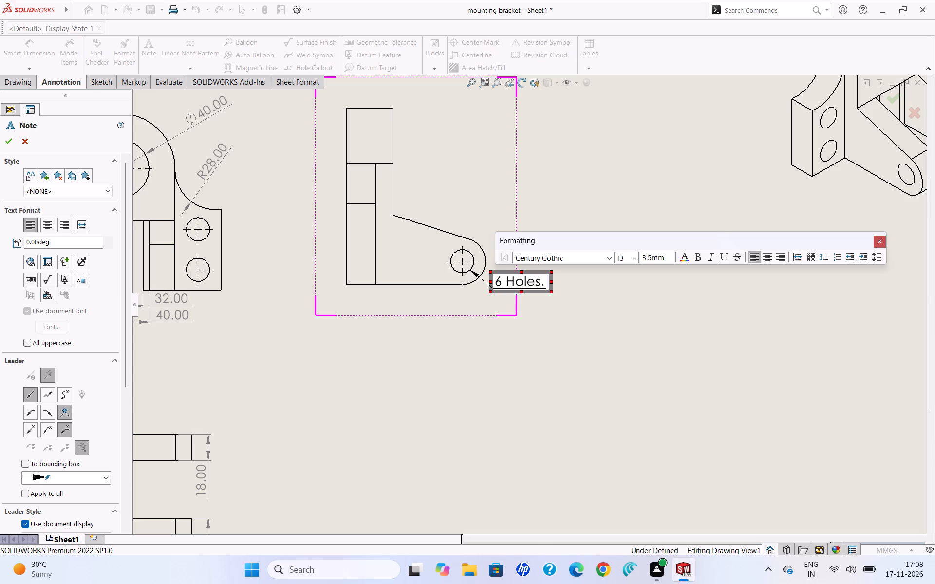
{"action": "type", "text": "dia 1"}
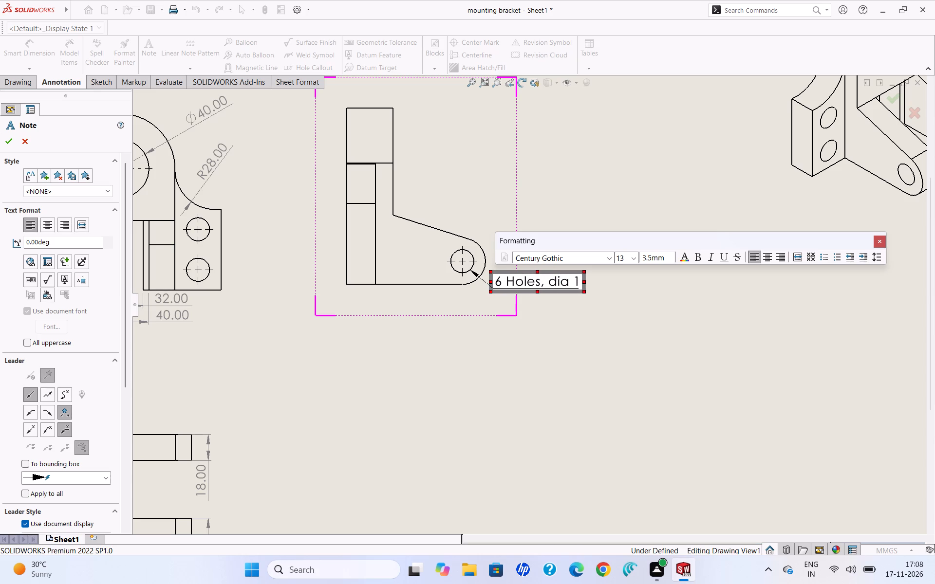
{"action": "key", "text": "6"}
{"action": "key", "text": "Return"}
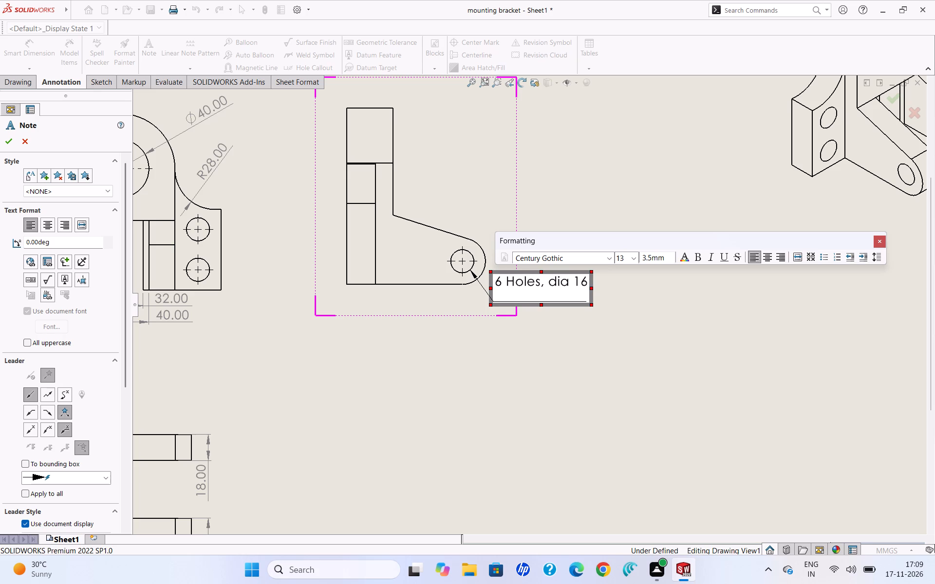
{"action": "key", "text": "BackSpace"}
{"action": "left_click", "coordinate": [5, 145]}
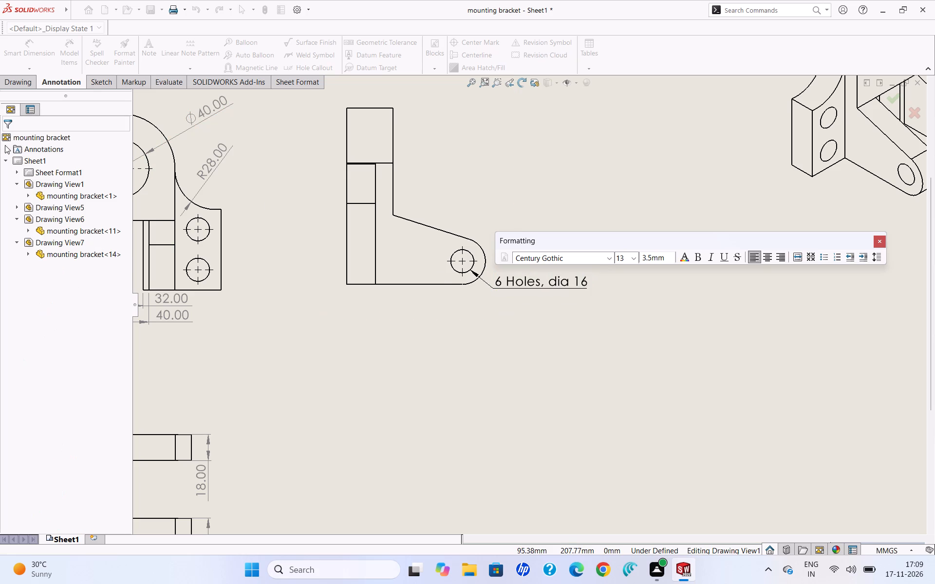
{"action": "left_click", "coordinate": [539, 284]}
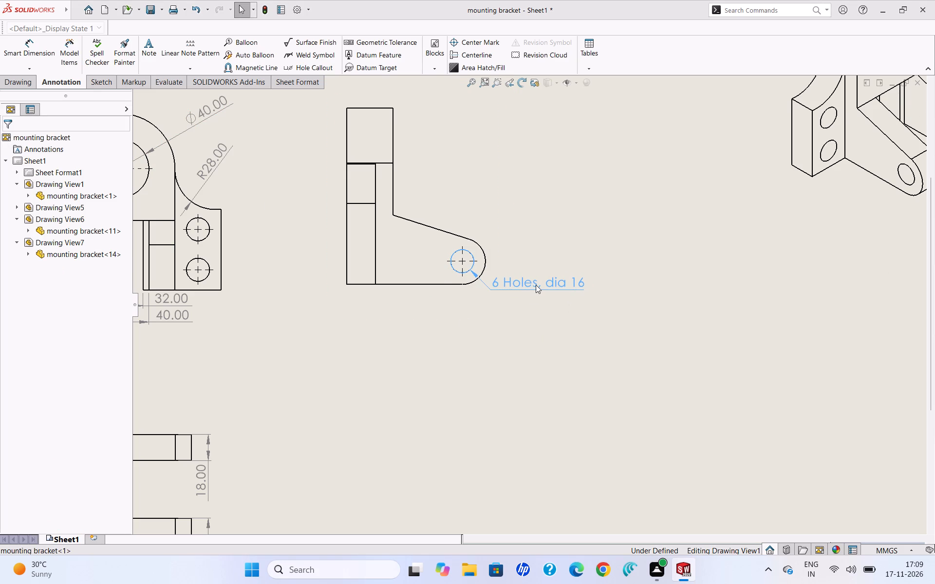
Dimension the radius of the rounded lug end in the L-shaped side view, placing it above the hole note.
{"action": "left_click", "coordinate": [44, 44]}
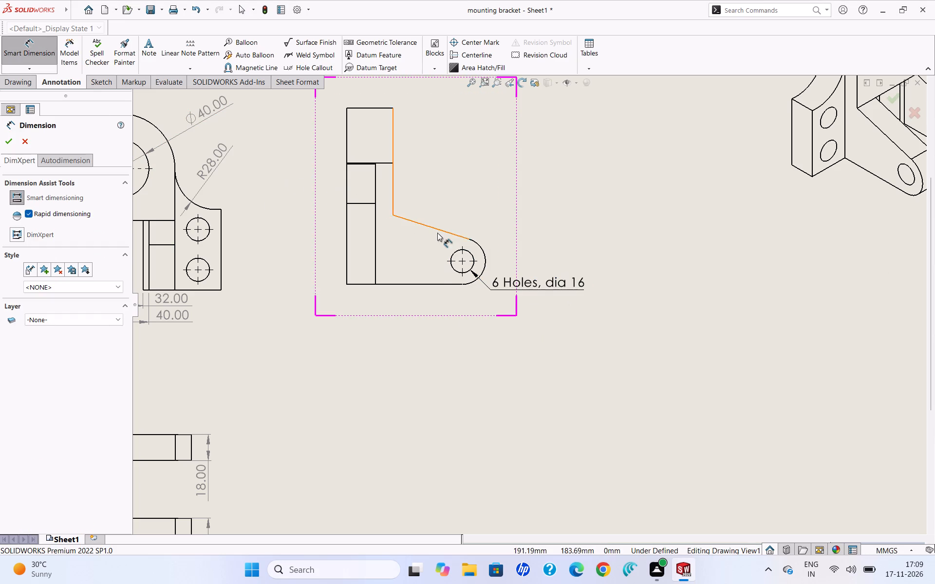
{"action": "left_click", "coordinate": [483, 249]}
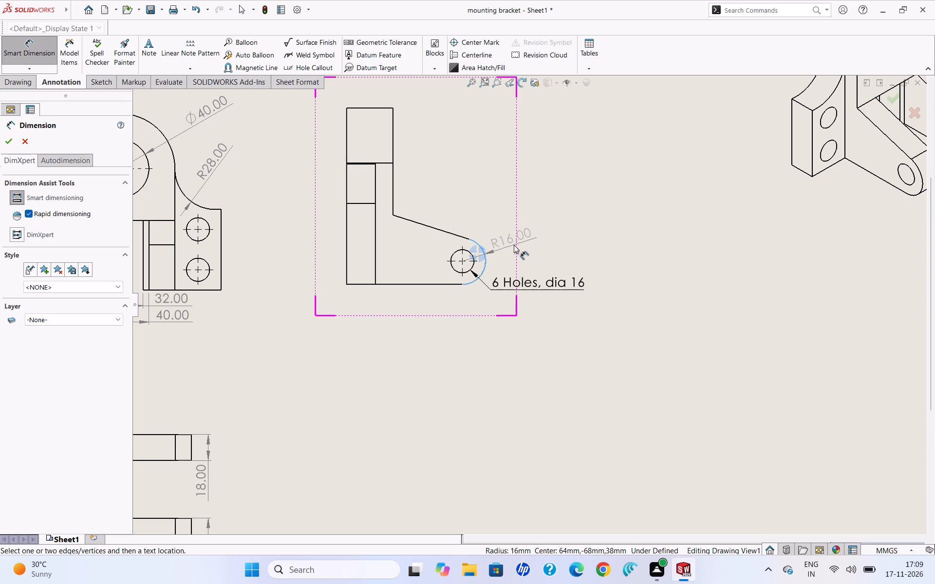
{"action": "left_click", "coordinate": [511, 242]}
{"action": "left_click", "coordinate": [549, 238]}
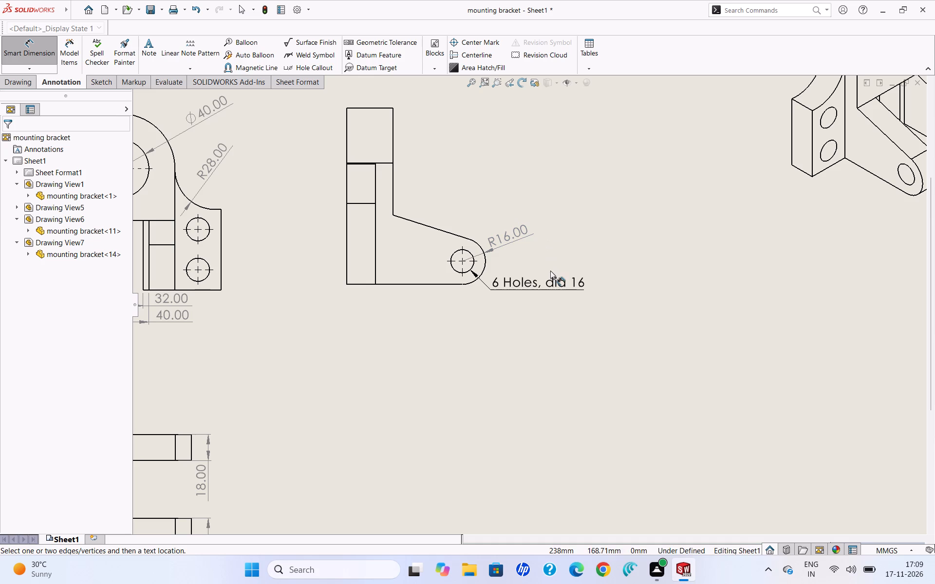
{"action": "left_click_drag", "start_coordinate": [544, 280], "coordinate": [539, 271]}
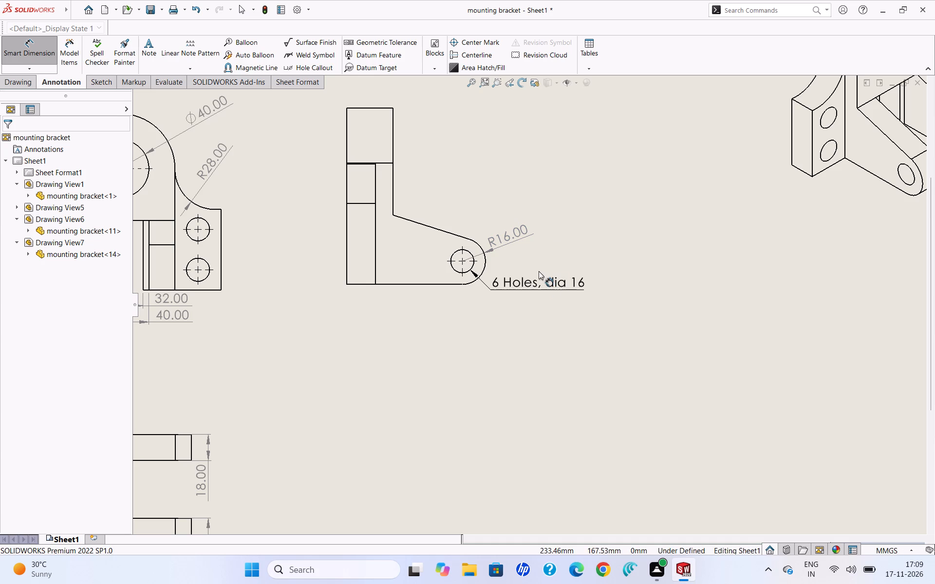
{"action": "left_click_drag", "start_coordinate": [539, 271], "coordinate": [558, 274]}
{"action": "left_click_drag", "start_coordinate": [567, 282], "coordinate": [556, 276]}
{"action": "left_click", "coordinate": [319, 360]}
Dimension the height of the side view's upright edge from its top to the sloped arm, placing it on the view's flat back side.
{"action": "scroll", "coordinate": [319, 361], "scroll_direction": "up", "scroll_amount": 1}
{"action": "scroll", "coordinate": [319, 361], "scroll_direction": "down", "scroll_amount": 1}
{"action": "scroll", "coordinate": [374, 358], "scroll_direction": "up", "scroll_amount": 2}
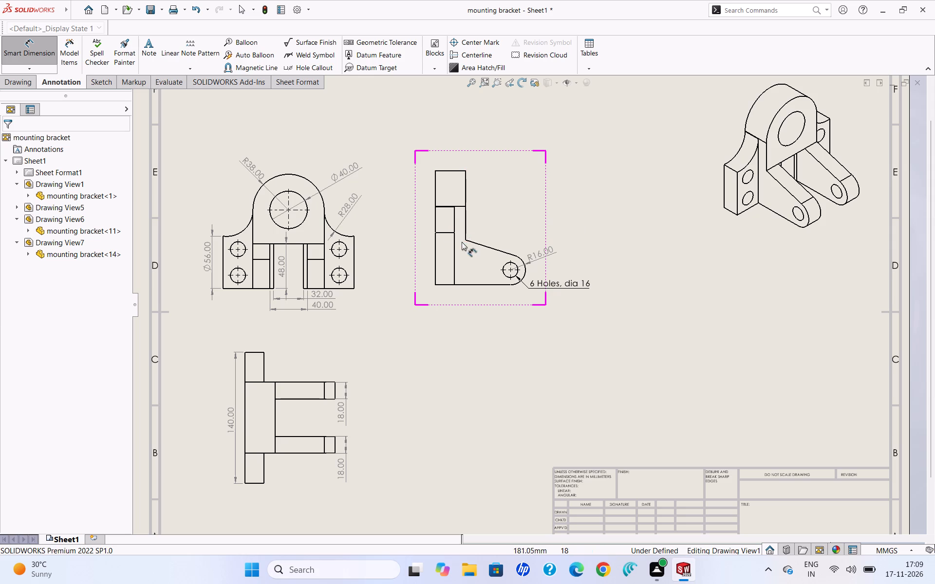
{"action": "left_click", "coordinate": [467, 231]}
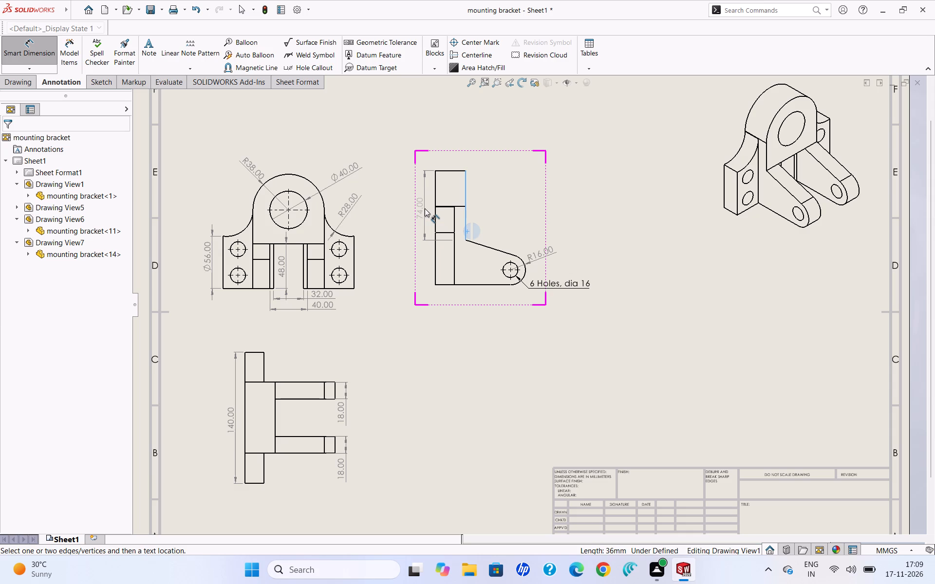
{"action": "left_click", "coordinate": [428, 203]}
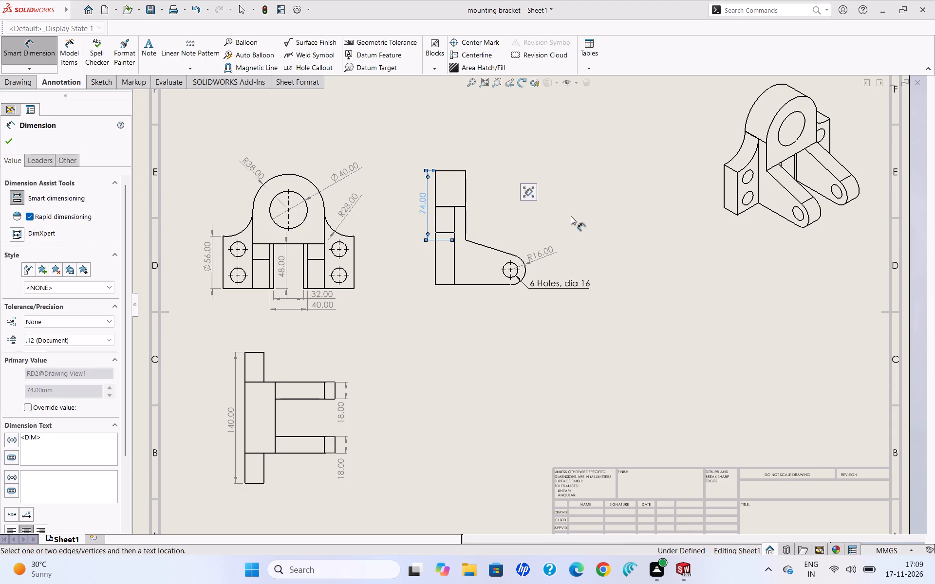
{"action": "left_click", "coordinate": [586, 230]}
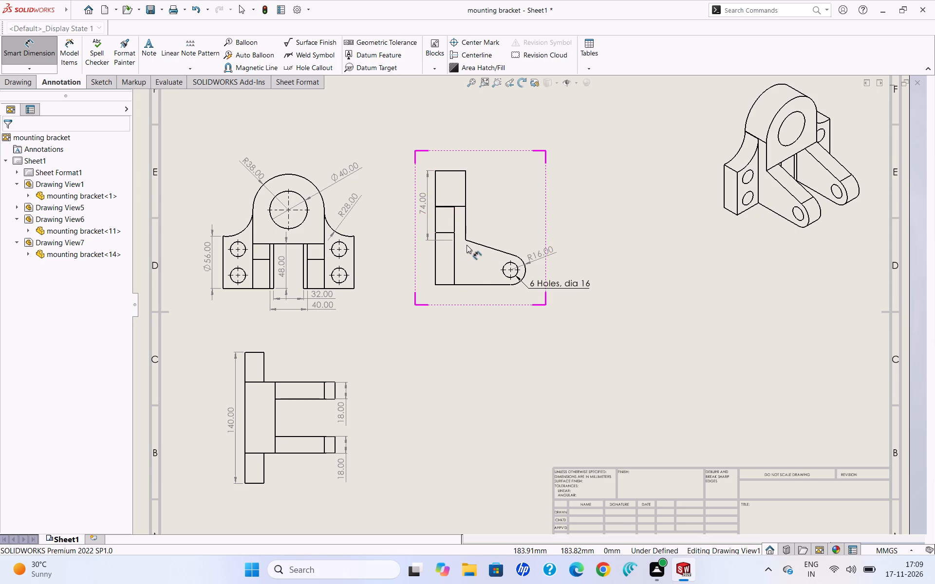
Dimension the vertical distance from the side view's inner corner to its bottom edge, in line below the upright's height dimension.
{"action": "left_click", "coordinate": [466, 239]}
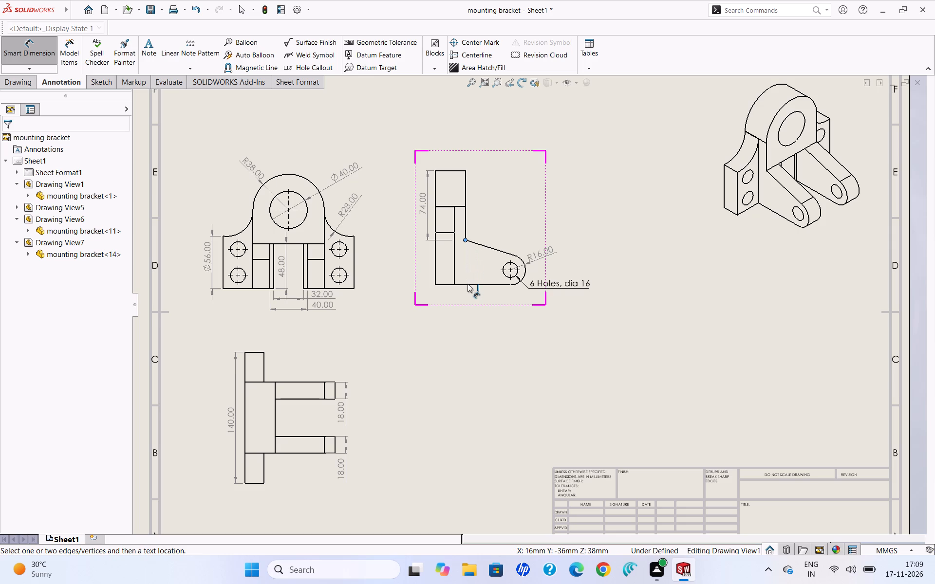
{"action": "left_click", "coordinate": [468, 285]}
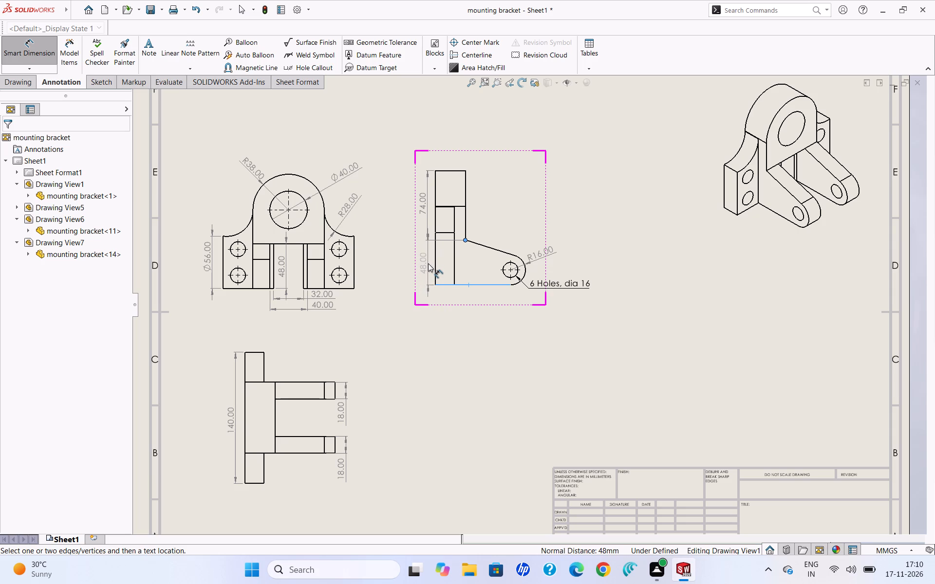
{"action": "left_click", "coordinate": [428, 263]}
{"action": "left_click", "coordinate": [601, 208]}
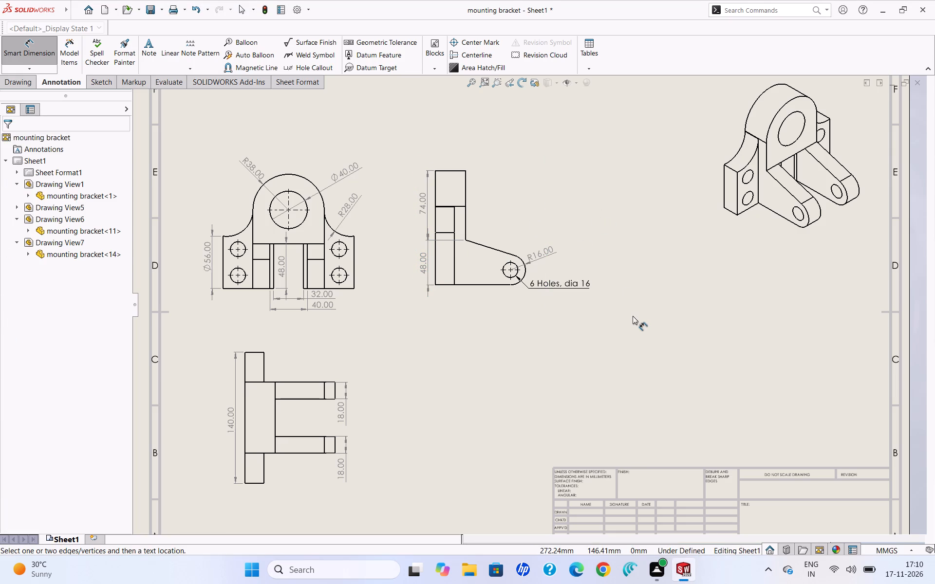
Dimension the horizontal length of the L-shaped side view's bottom edge, placing it below the view.
{"action": "left_click", "coordinate": [448, 285]}
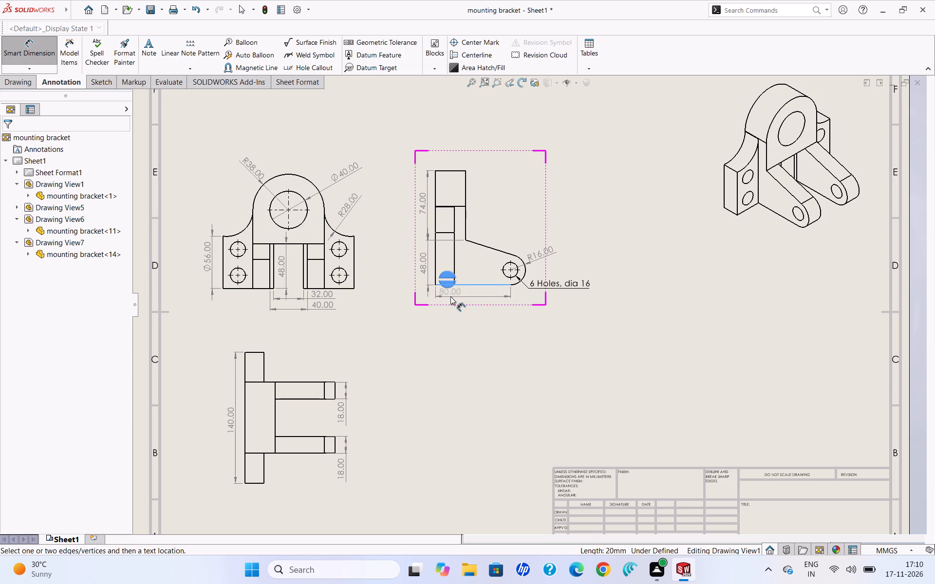
{"action": "left_click", "coordinate": [454, 315]}
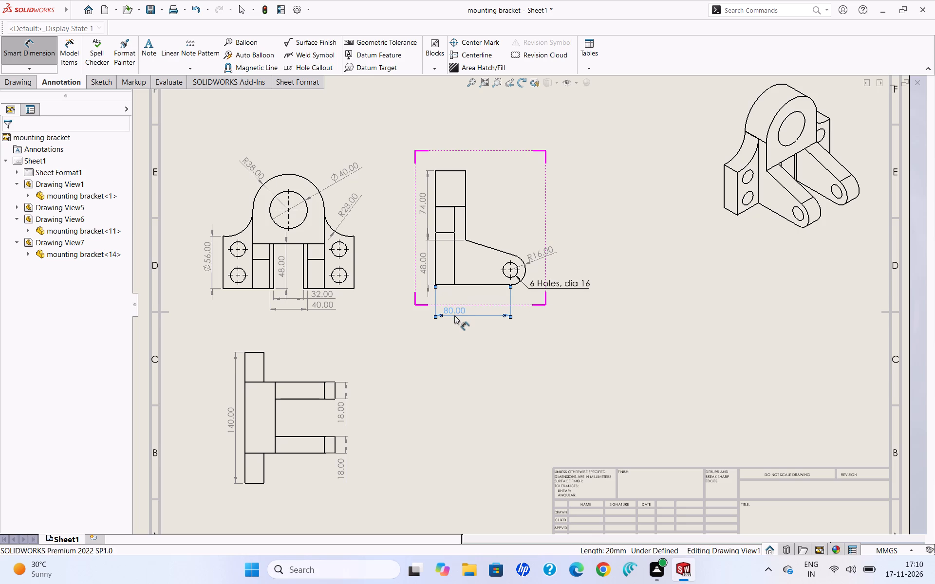
Dimension the back plate's thickness in the side view between its two vertical edges, placing it between the view and the bottom length dimension.
{"action": "left_click", "coordinate": [454, 274]}
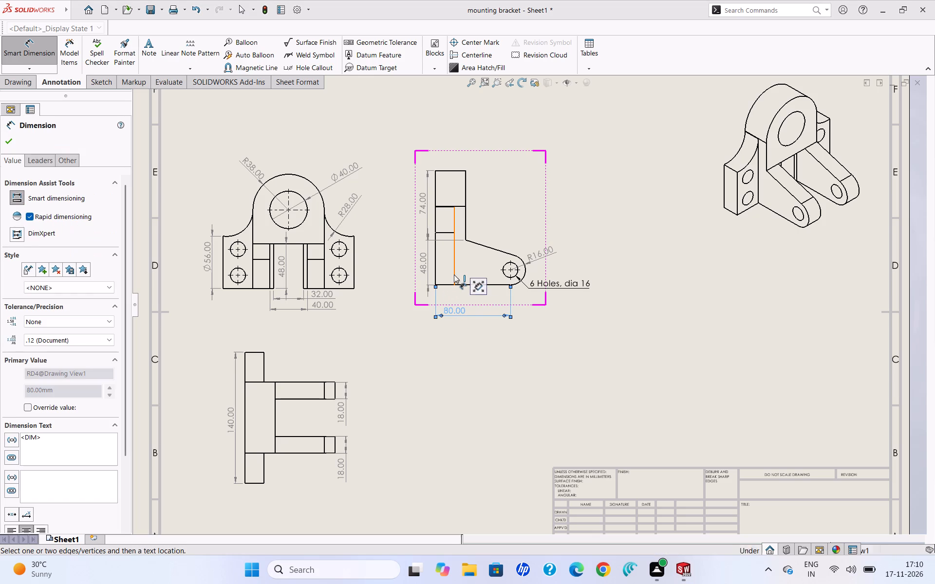
{"action": "left_click", "coordinate": [435, 272]}
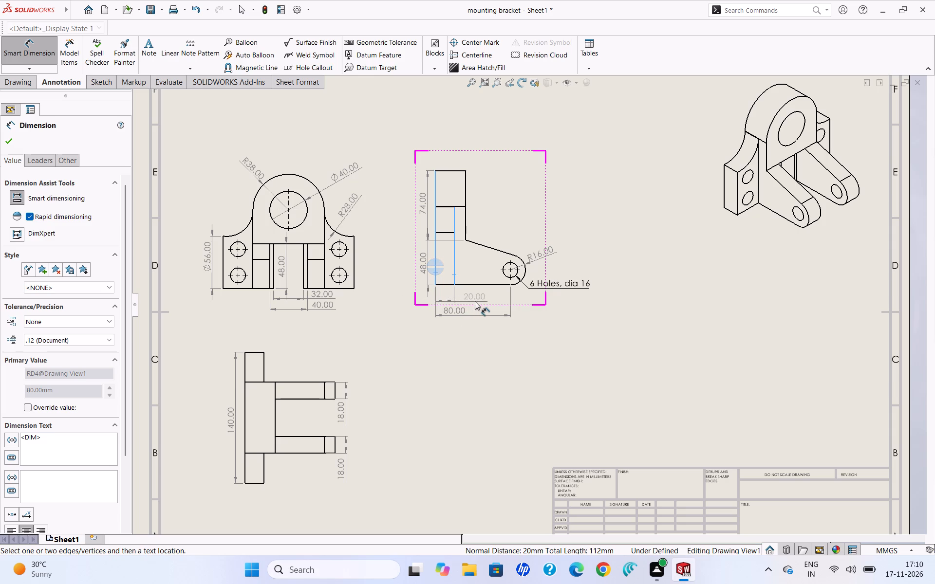
{"action": "left_click", "coordinate": [475, 299]}
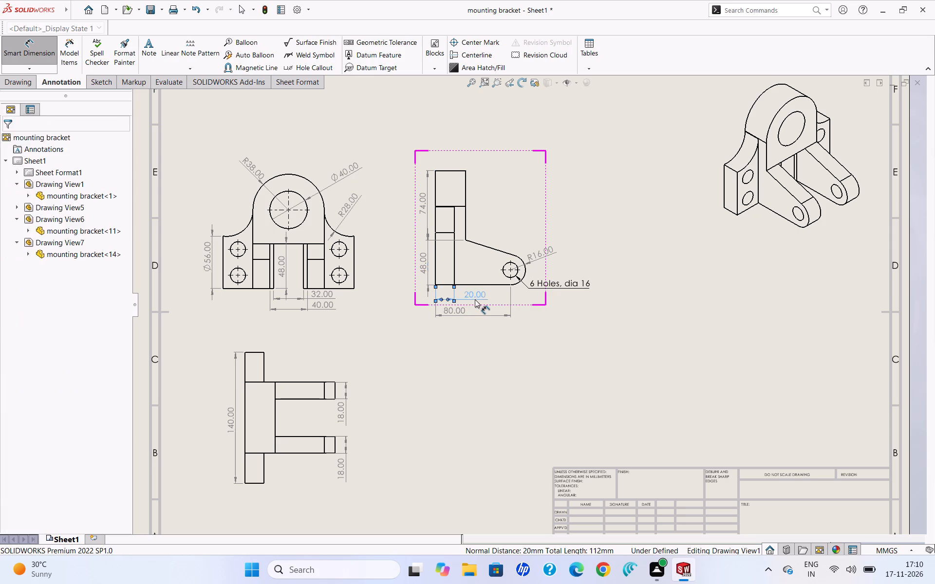
{"action": "left_click", "coordinate": [641, 307]}
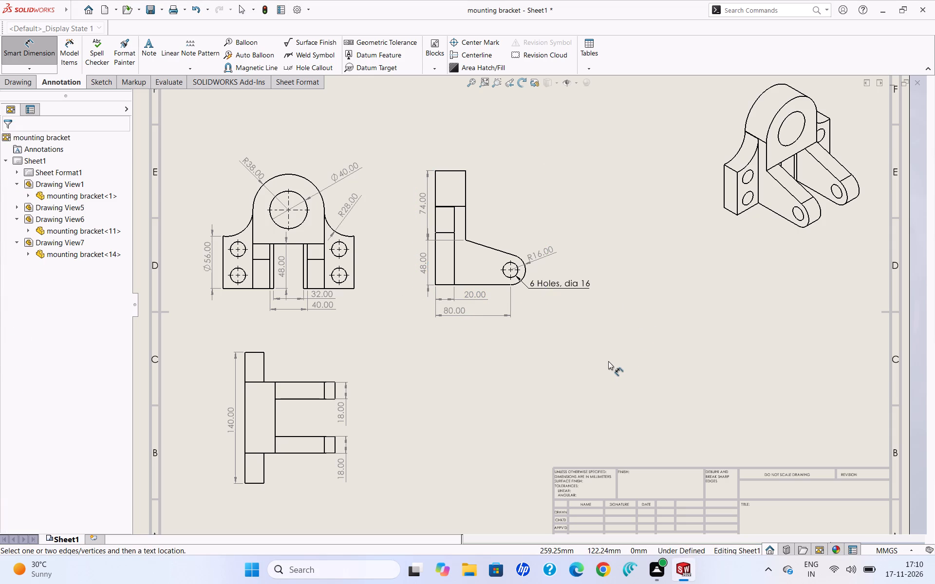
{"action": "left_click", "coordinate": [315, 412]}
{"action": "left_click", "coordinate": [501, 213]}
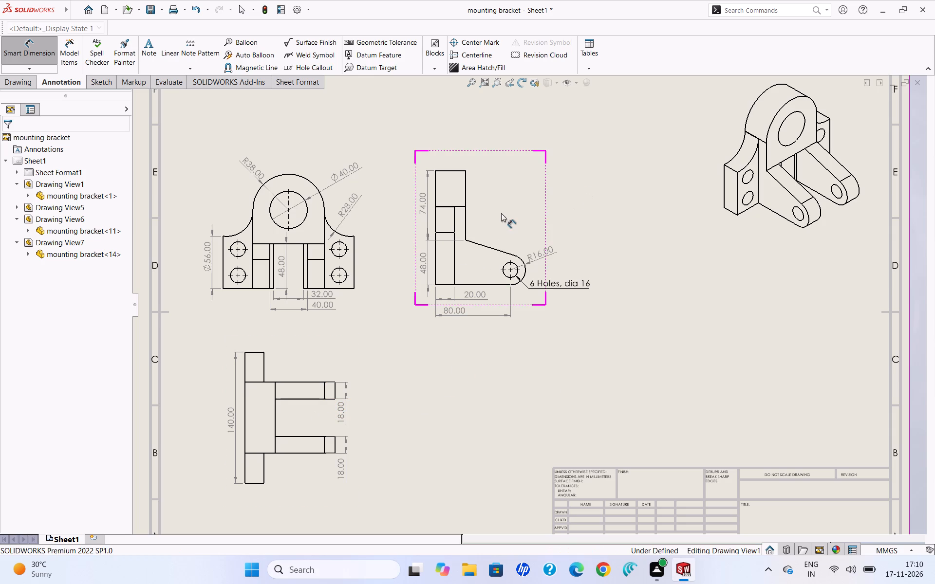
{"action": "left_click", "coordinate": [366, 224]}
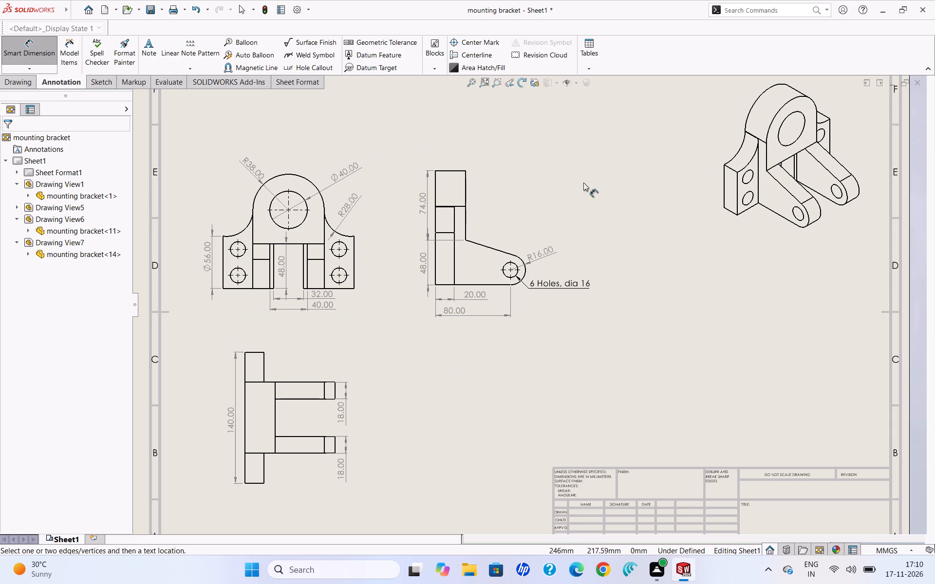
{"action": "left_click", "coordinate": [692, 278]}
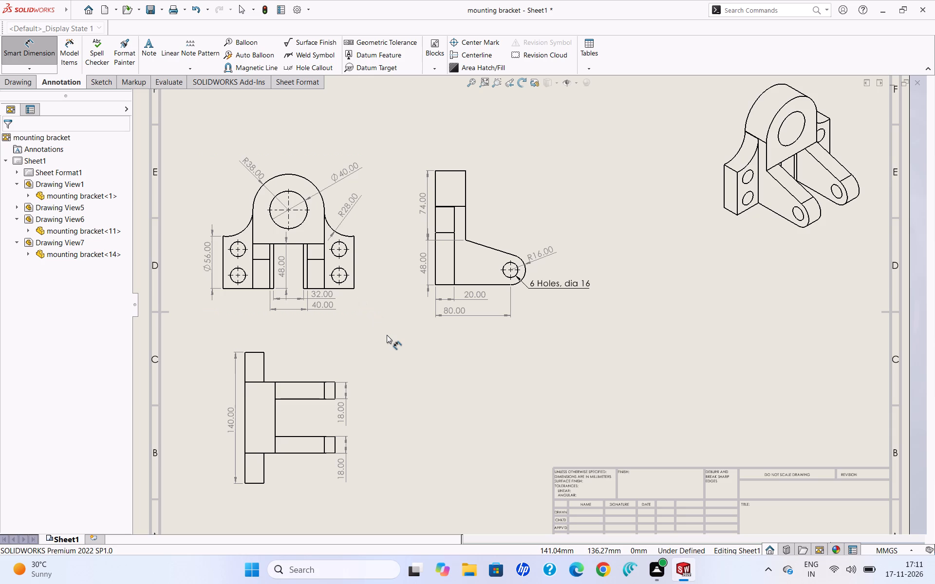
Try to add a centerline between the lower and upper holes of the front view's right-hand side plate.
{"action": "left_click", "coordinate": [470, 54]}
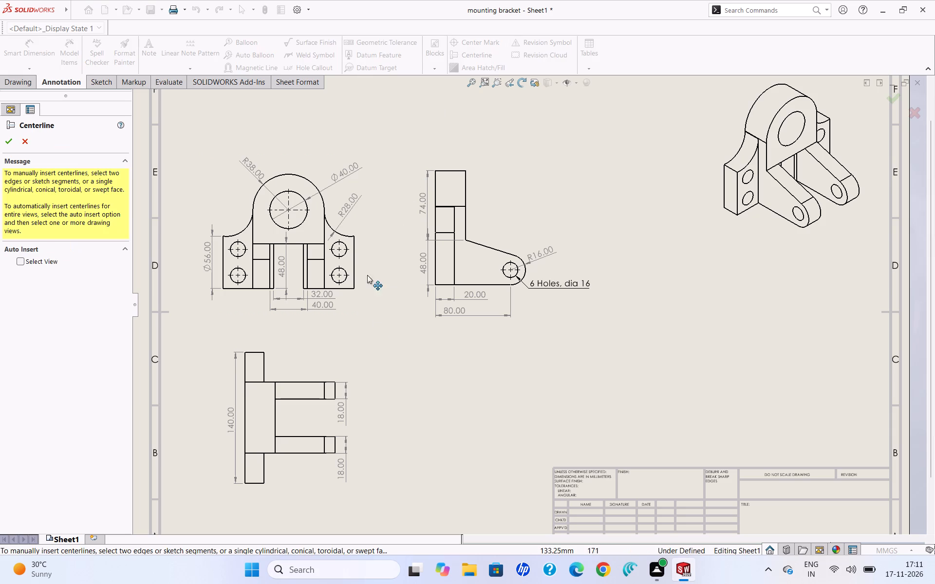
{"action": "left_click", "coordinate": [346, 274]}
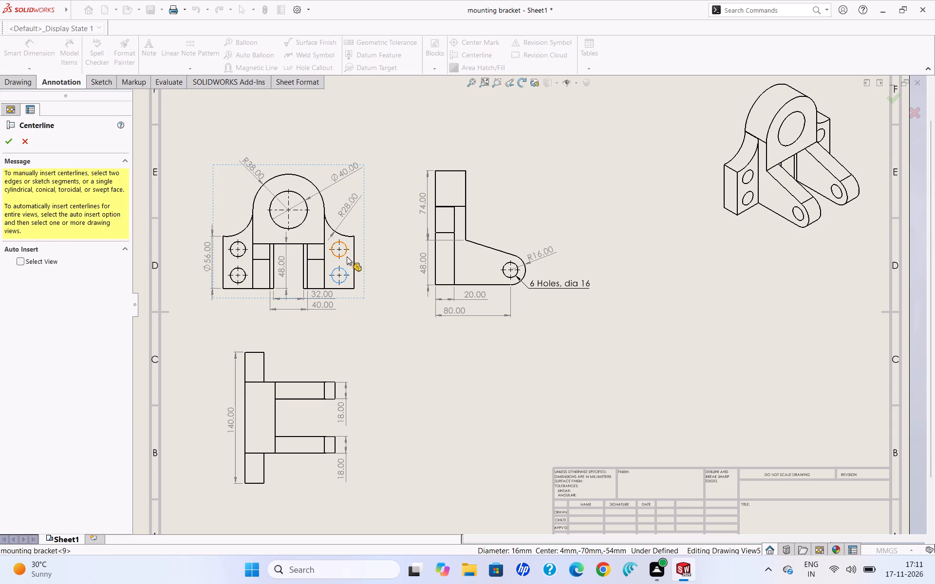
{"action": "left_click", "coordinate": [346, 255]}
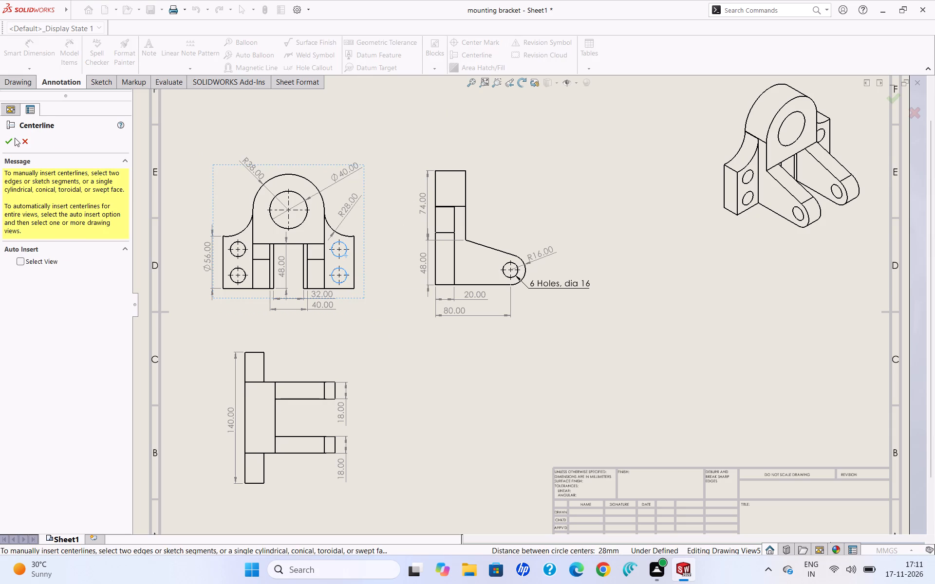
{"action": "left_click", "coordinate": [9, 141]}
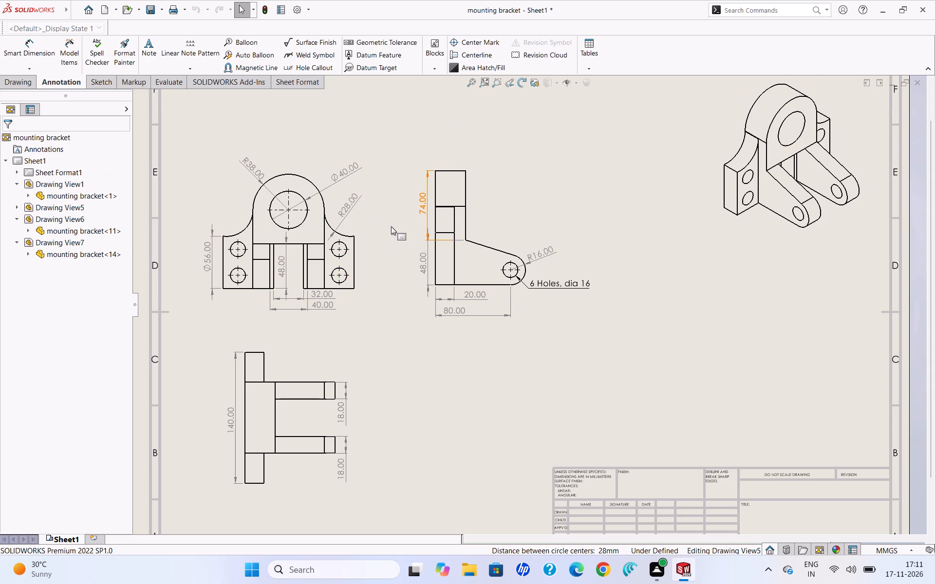
Dimension the horizontal distance from the right-hand lower hole's center to the plate's outer edge, placing it below the front view.
{"action": "left_click", "coordinate": [28, 45]}
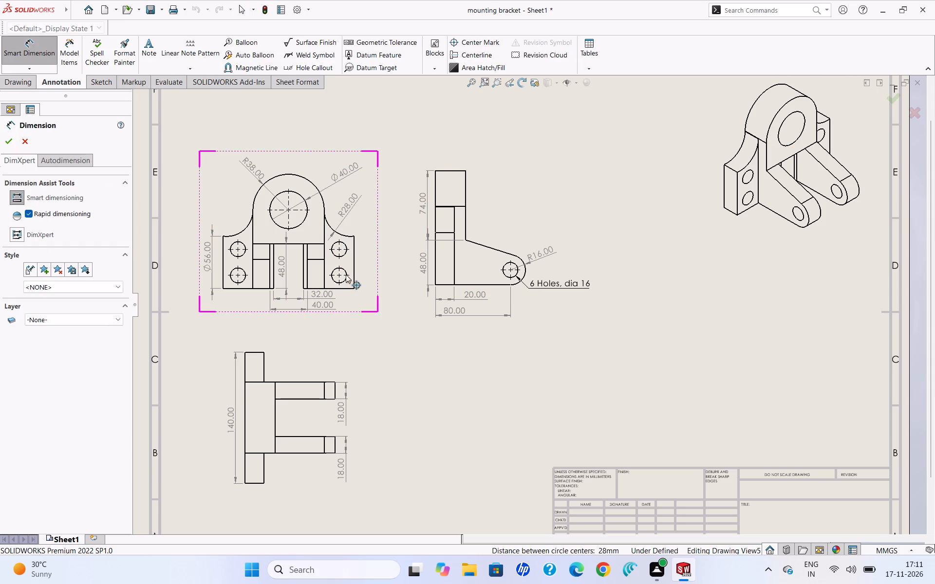
{"action": "left_click", "coordinate": [340, 283]}
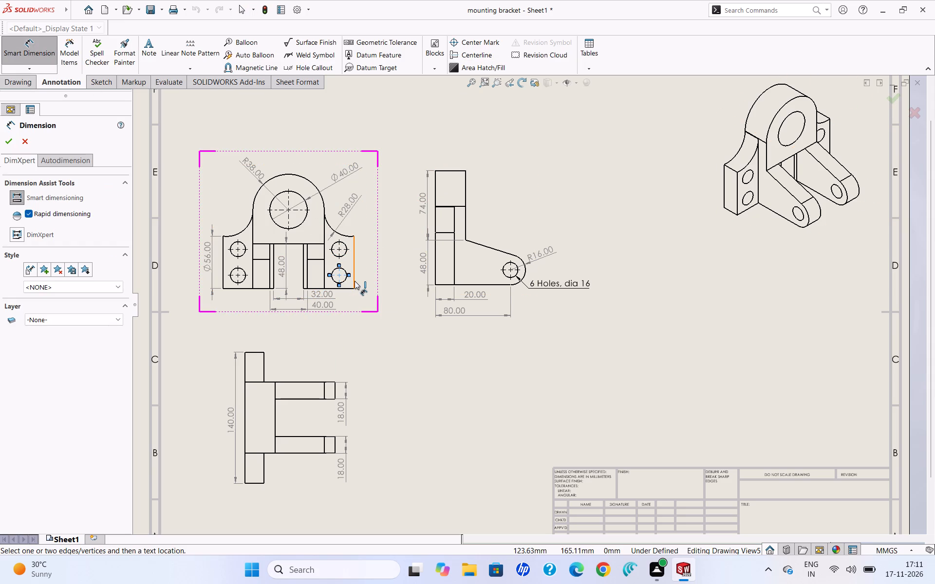
{"action": "left_click", "coordinate": [355, 280]}
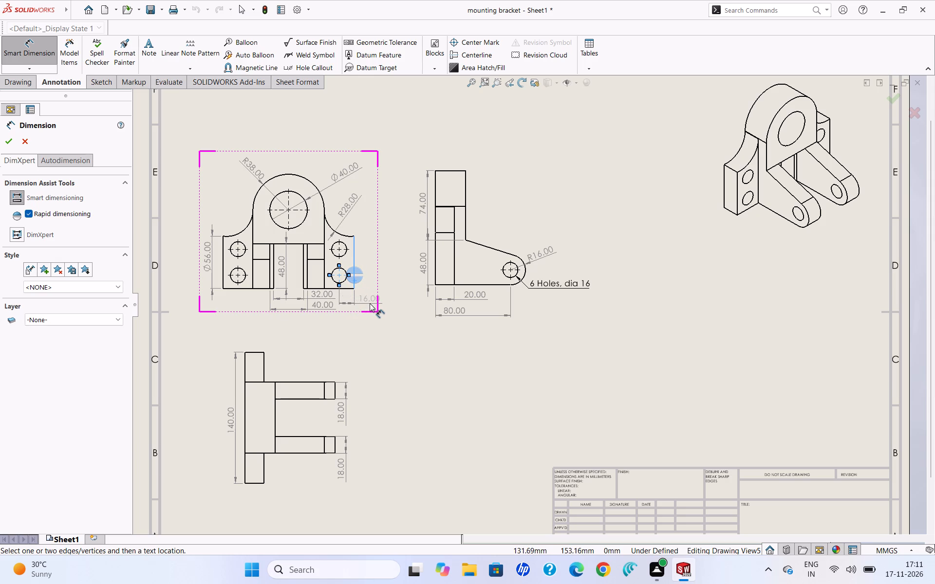
{"action": "left_click", "coordinate": [367, 303]}
{"action": "left_click", "coordinate": [381, 328]}
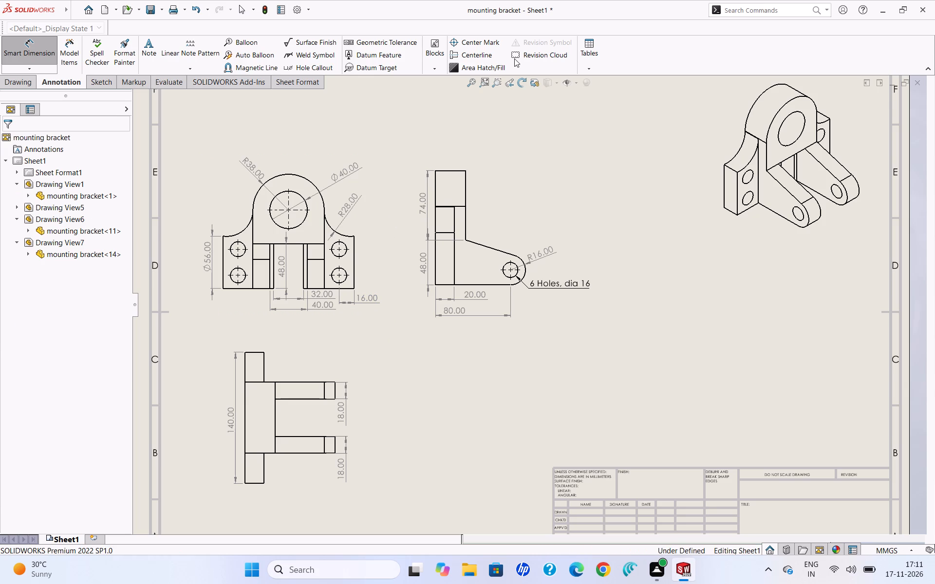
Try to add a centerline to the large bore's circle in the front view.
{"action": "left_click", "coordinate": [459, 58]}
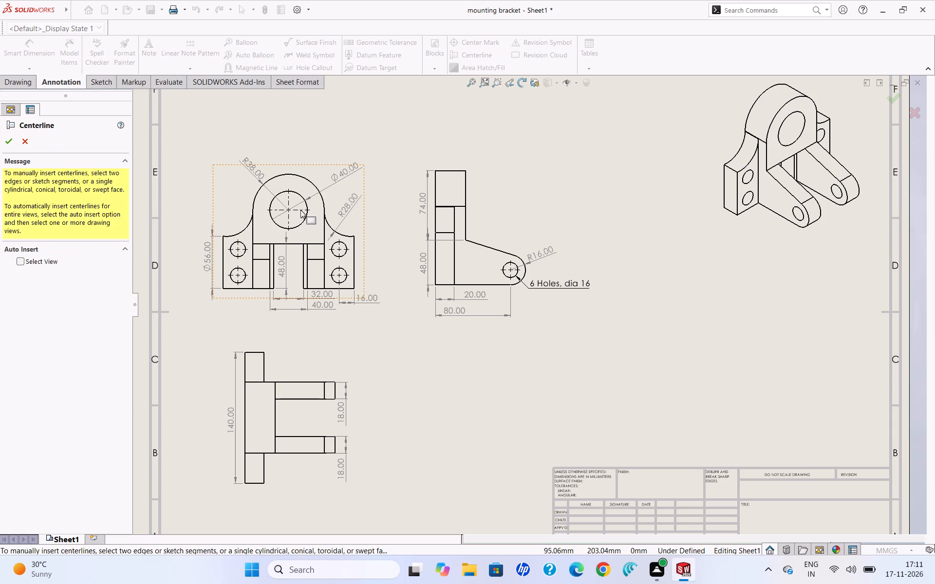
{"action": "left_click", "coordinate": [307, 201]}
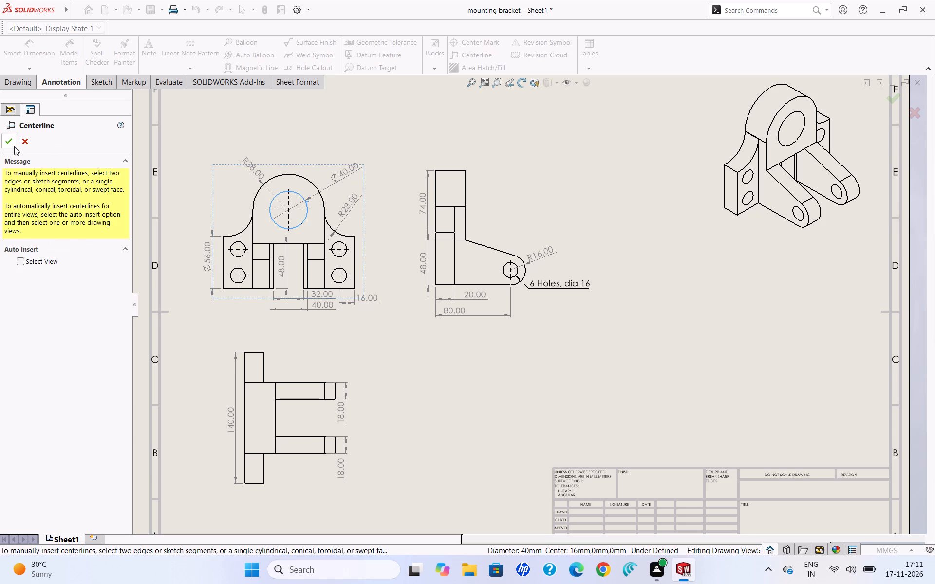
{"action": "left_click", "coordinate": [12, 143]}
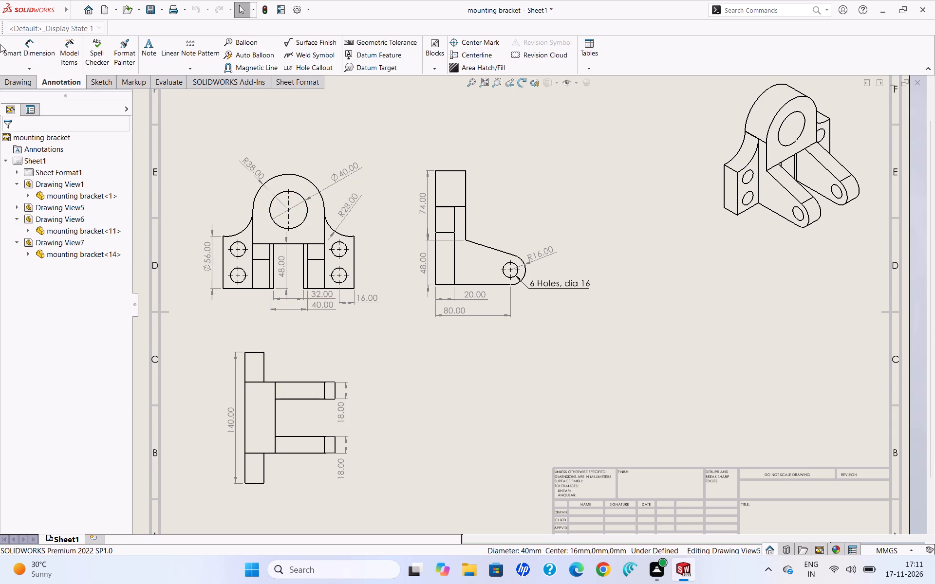
Dimension the vertical distance from the large bore's center to the horizontal edge beneath it, placing it to the right of the front view.
{"action": "left_click", "coordinate": [20, 44]}
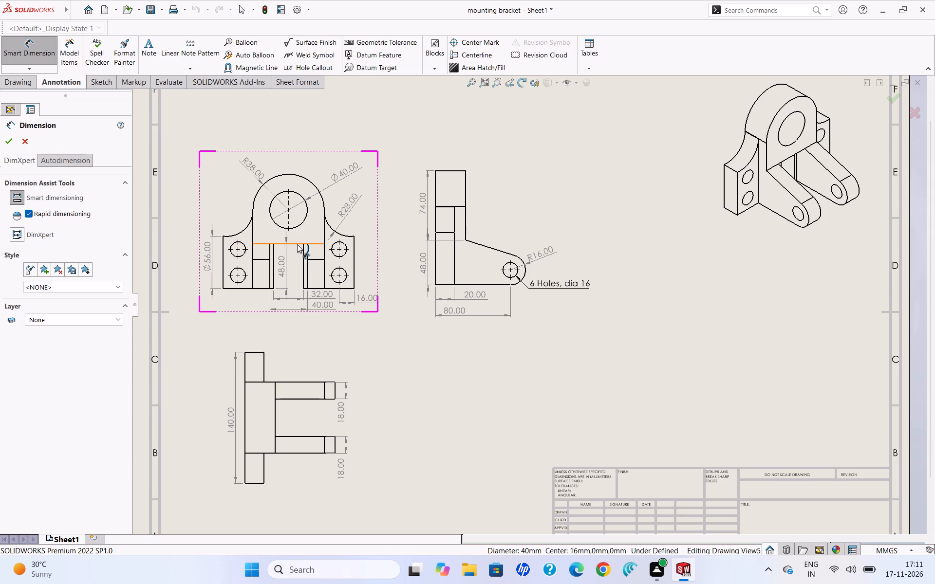
{"action": "left_click", "coordinate": [297, 244]}
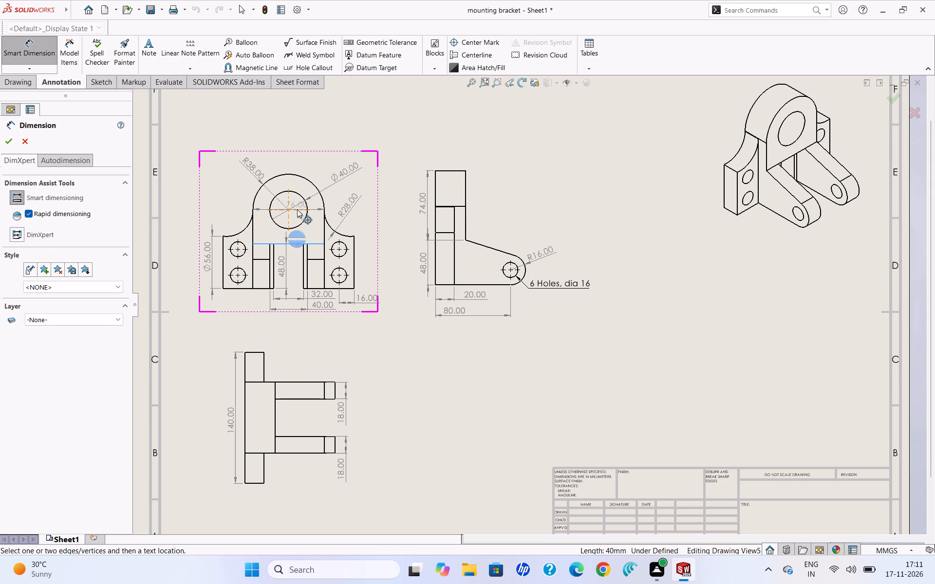
{"action": "left_click", "coordinate": [297, 209]}
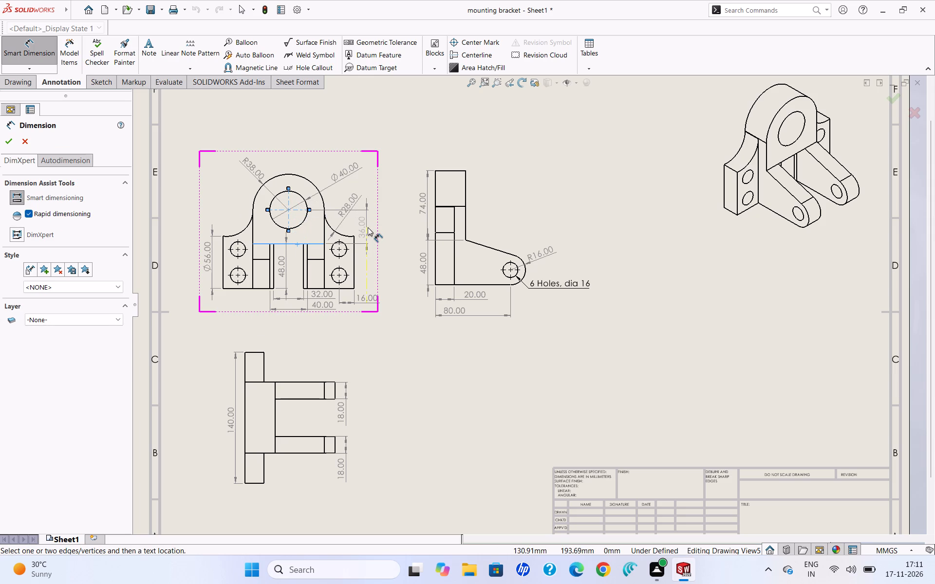
{"action": "left_click", "coordinate": [368, 227]}
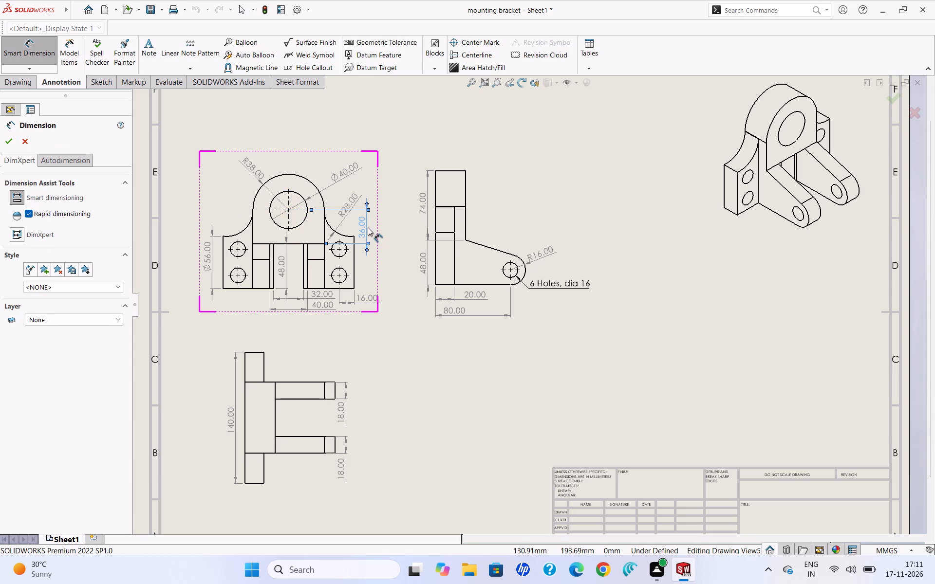
{"action": "left_click", "coordinate": [405, 324]}
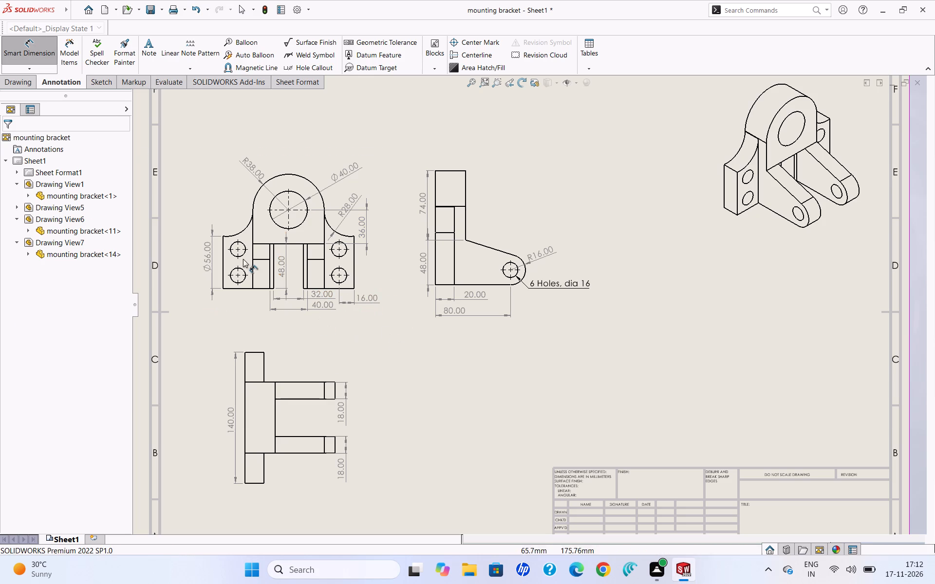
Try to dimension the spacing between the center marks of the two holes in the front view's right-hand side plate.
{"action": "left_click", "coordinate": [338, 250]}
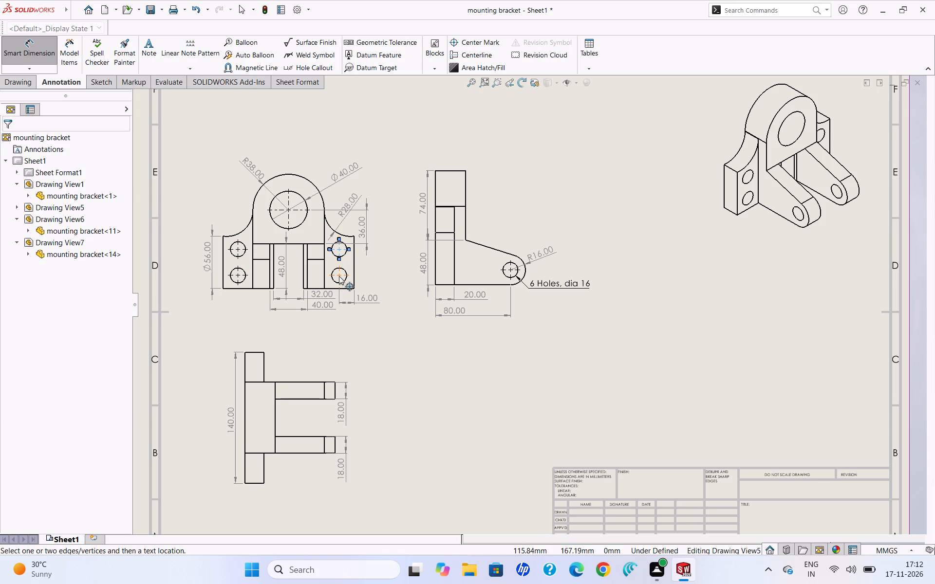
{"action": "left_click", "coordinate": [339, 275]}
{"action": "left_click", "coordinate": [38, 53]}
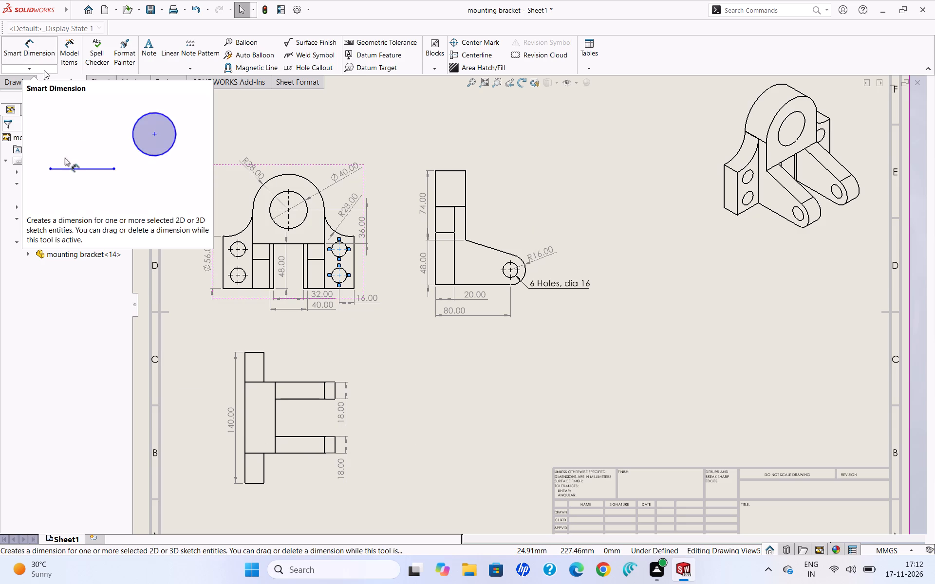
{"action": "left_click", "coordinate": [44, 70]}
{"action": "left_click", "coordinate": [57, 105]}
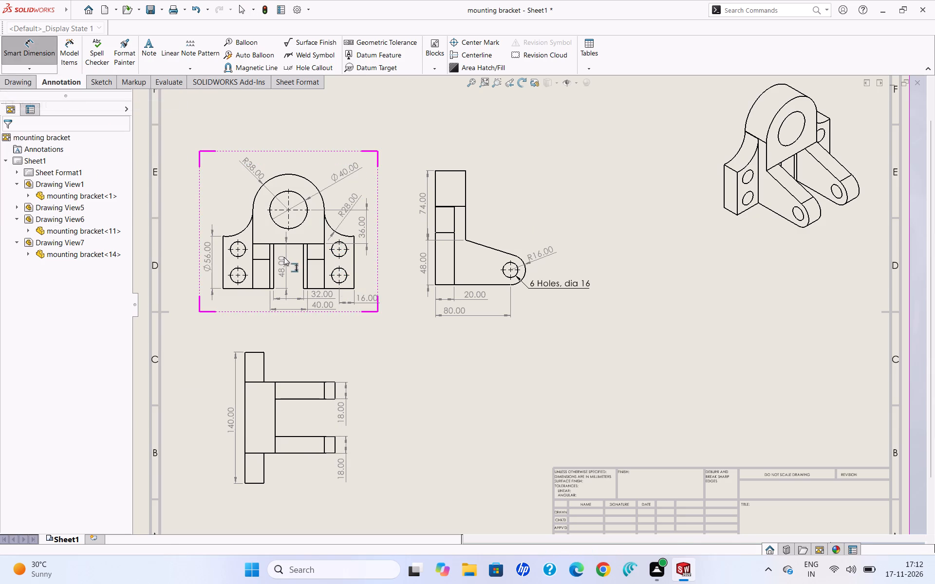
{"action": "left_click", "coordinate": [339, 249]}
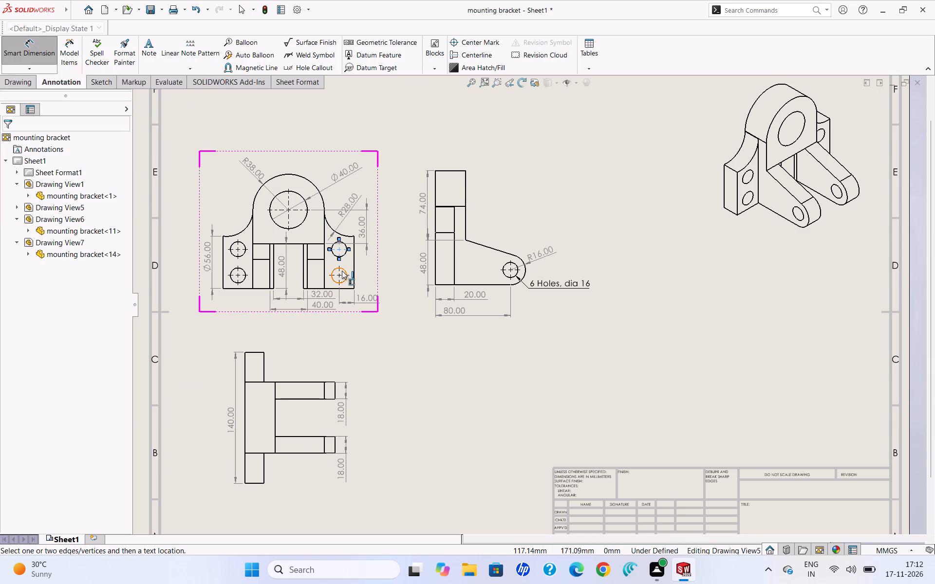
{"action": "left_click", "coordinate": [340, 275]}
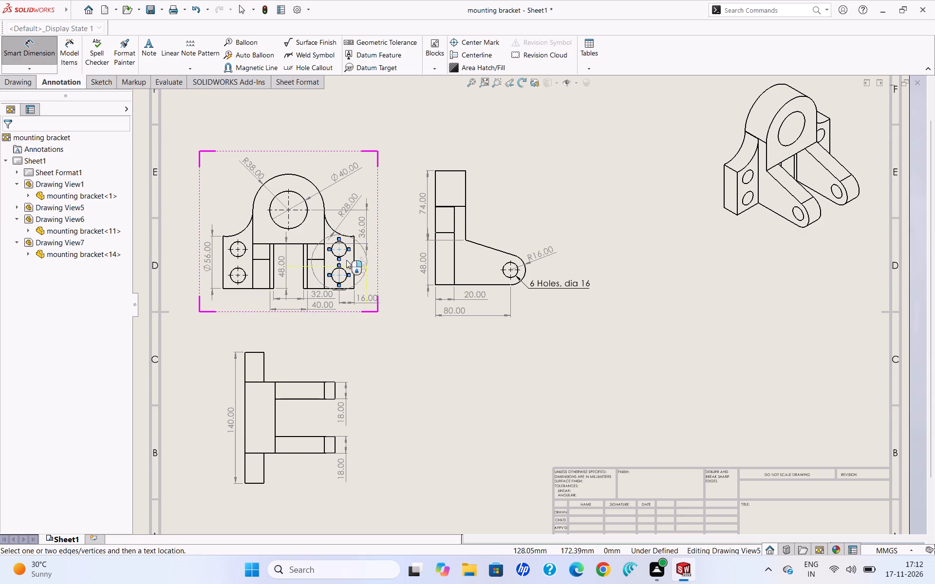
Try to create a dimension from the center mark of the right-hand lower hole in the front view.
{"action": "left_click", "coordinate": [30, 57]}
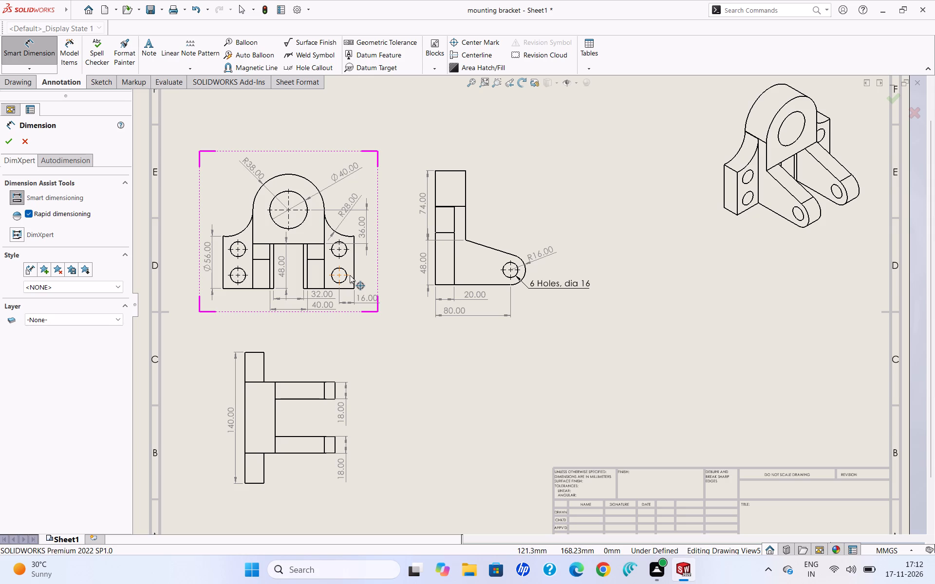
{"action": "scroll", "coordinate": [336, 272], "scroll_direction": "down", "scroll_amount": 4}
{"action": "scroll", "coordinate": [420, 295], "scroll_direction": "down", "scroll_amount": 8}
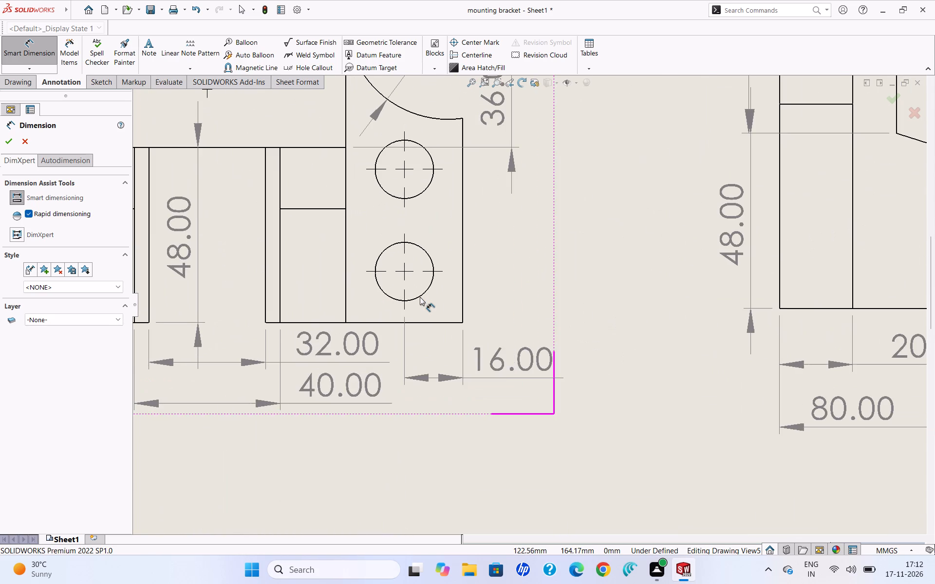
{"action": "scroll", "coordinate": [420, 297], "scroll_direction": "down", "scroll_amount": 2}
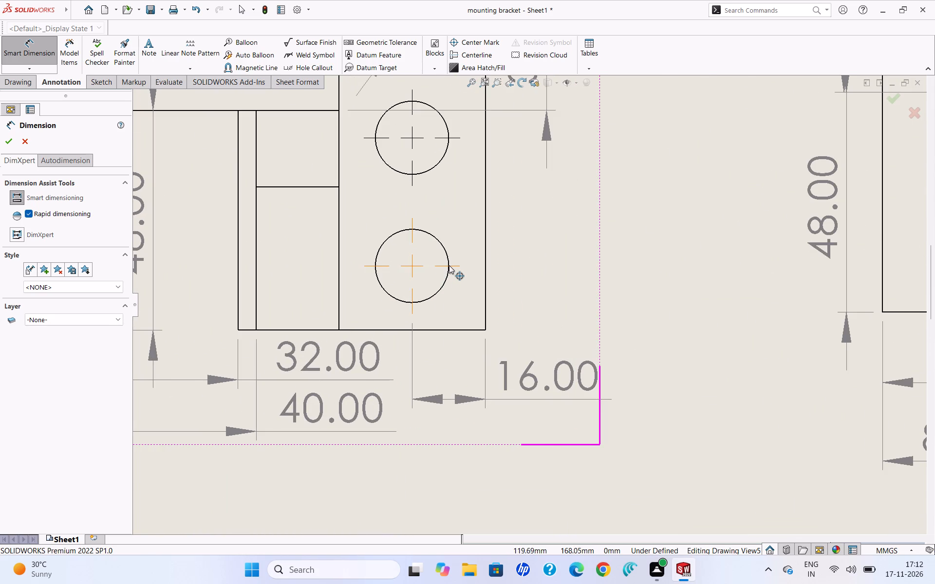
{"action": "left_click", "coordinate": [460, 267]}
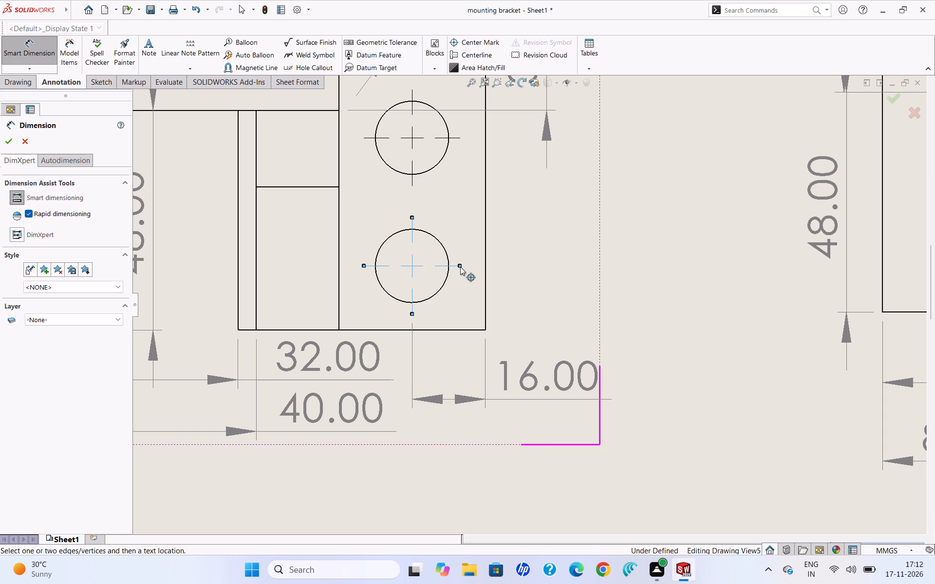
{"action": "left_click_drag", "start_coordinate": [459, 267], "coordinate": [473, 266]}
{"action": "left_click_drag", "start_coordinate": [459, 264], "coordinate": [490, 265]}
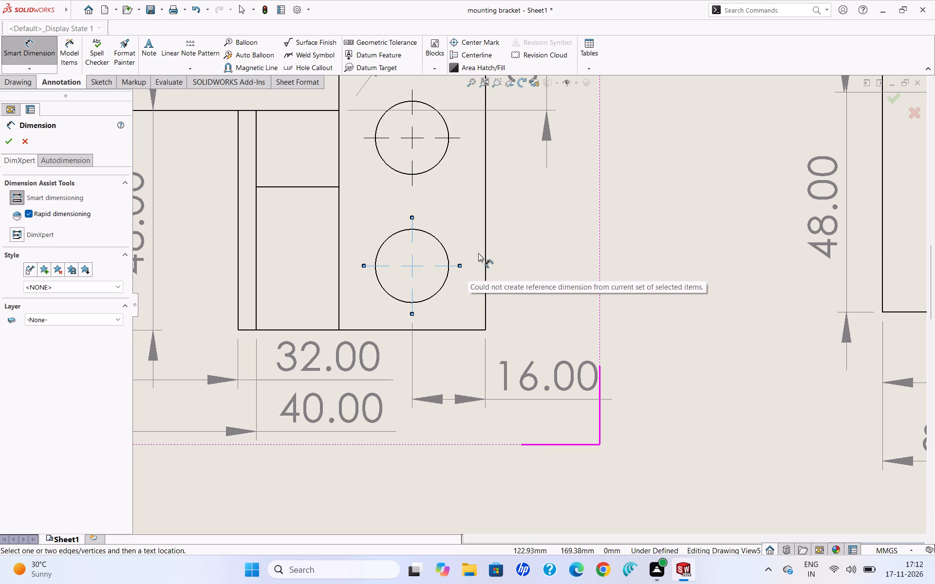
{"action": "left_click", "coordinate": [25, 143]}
Dimension the vertical distance from the right-hand plate's top outer corner to the upper hole's center, placing it to the right of the front view.
{"action": "scroll", "coordinate": [208, 283], "scroll_direction": "up", "scroll_amount": 2}
{"action": "scroll", "coordinate": [208, 283], "scroll_direction": "down", "scroll_amount": 3}
{"action": "scroll", "coordinate": [208, 283], "scroll_direction": "up", "scroll_amount": 3}
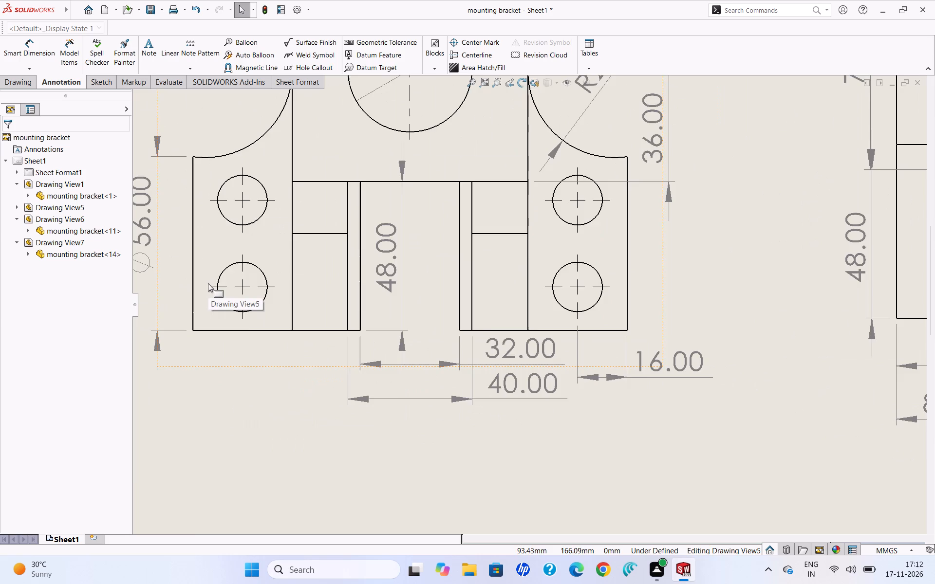
{"action": "scroll", "coordinate": [208, 283], "scroll_direction": "up", "scroll_amount": 2}
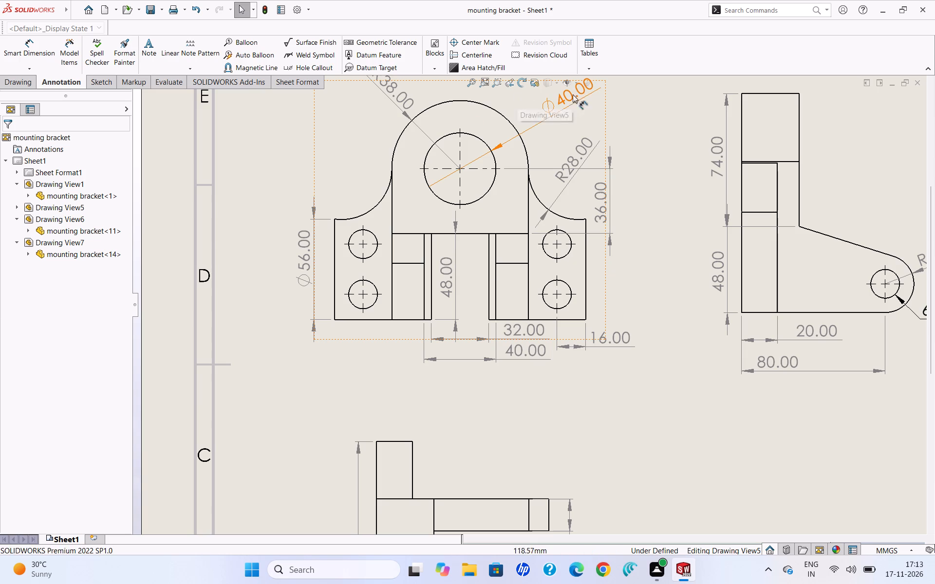
{"action": "left_click", "coordinate": [18, 46]}
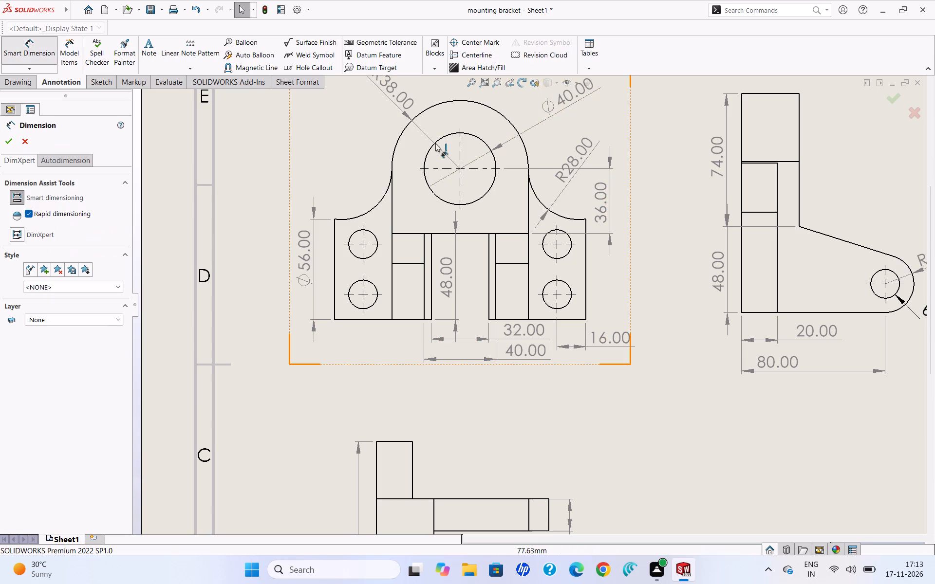
{"action": "left_click", "coordinate": [586, 219]}
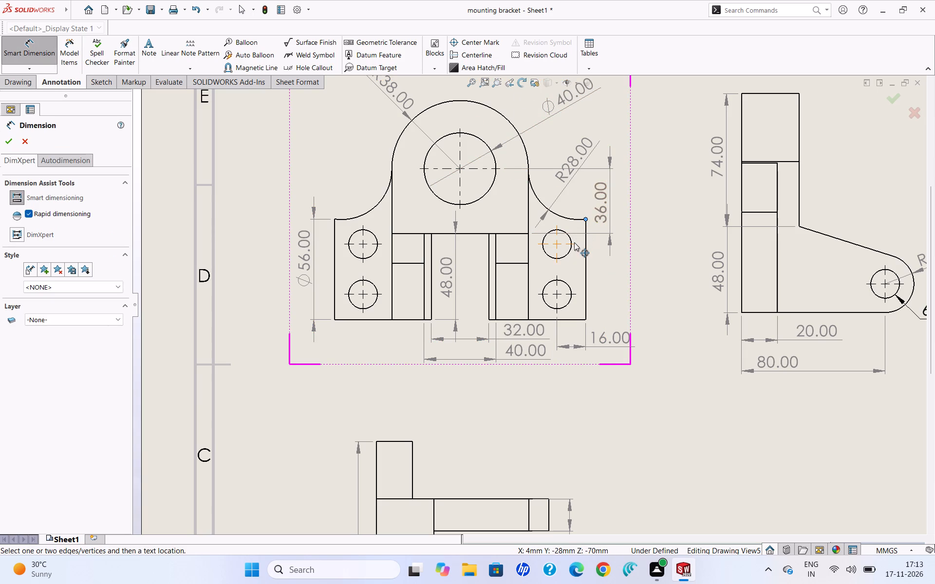
{"action": "left_click", "coordinate": [574, 242]}
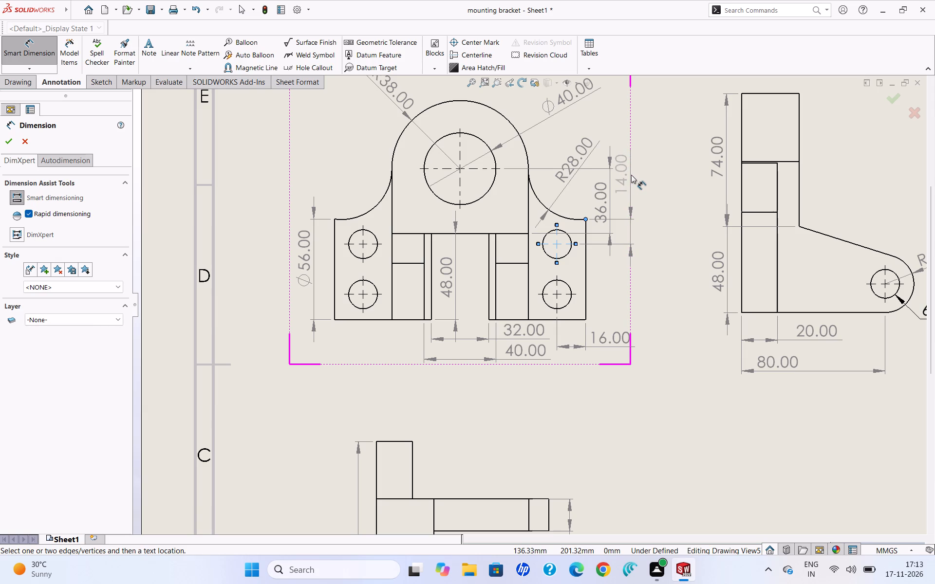
{"action": "left_click", "coordinate": [631, 175]}
{"action": "left_click", "coordinate": [664, 190]}
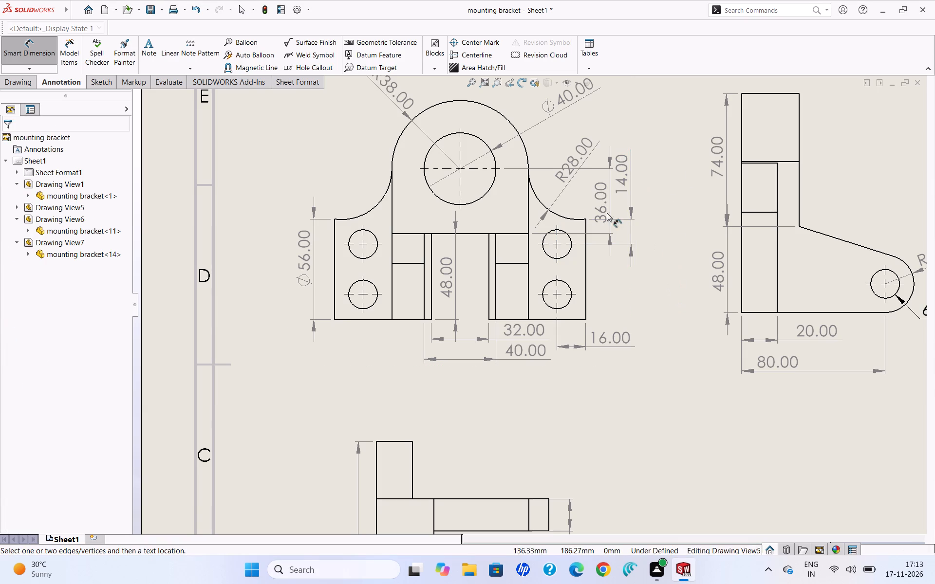
Move the large bore's 36.00 vertical dimension inside the front view, between the bore and the body's left vertical edge.
{"action": "left_click_drag", "start_coordinate": [600, 198], "coordinate": [600, 185]}
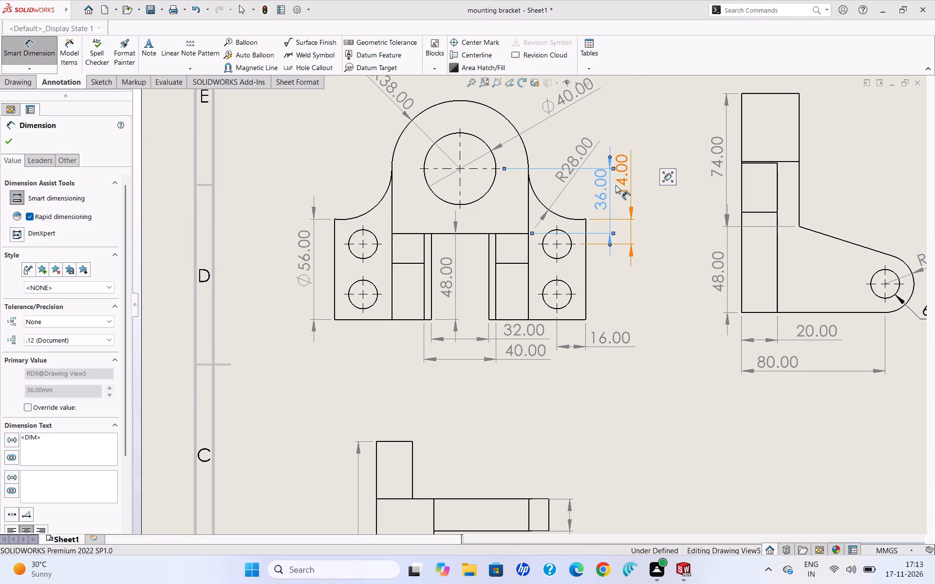
{"action": "left_click", "coordinate": [605, 185]}
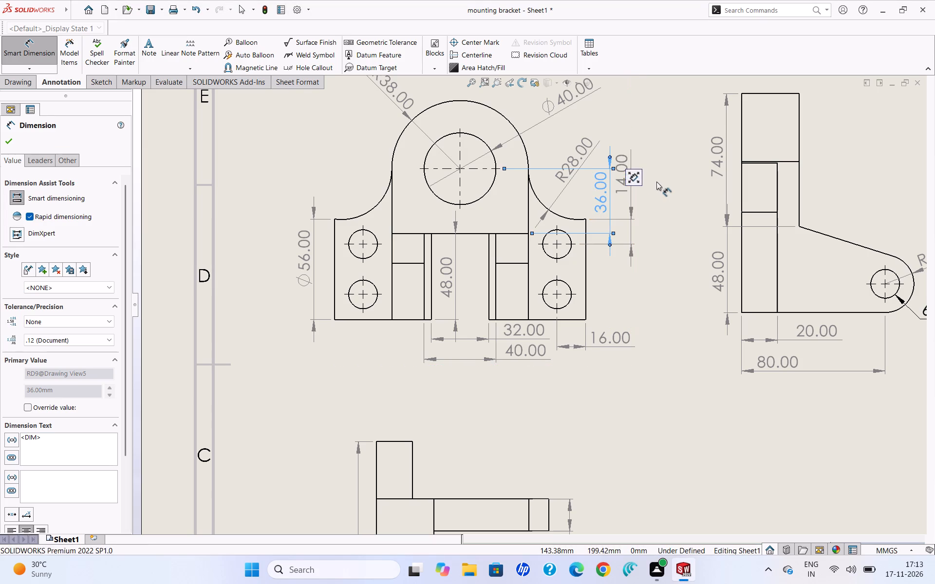
{"action": "left_click", "coordinate": [656, 182]}
{"action": "left_click", "coordinate": [625, 173]}
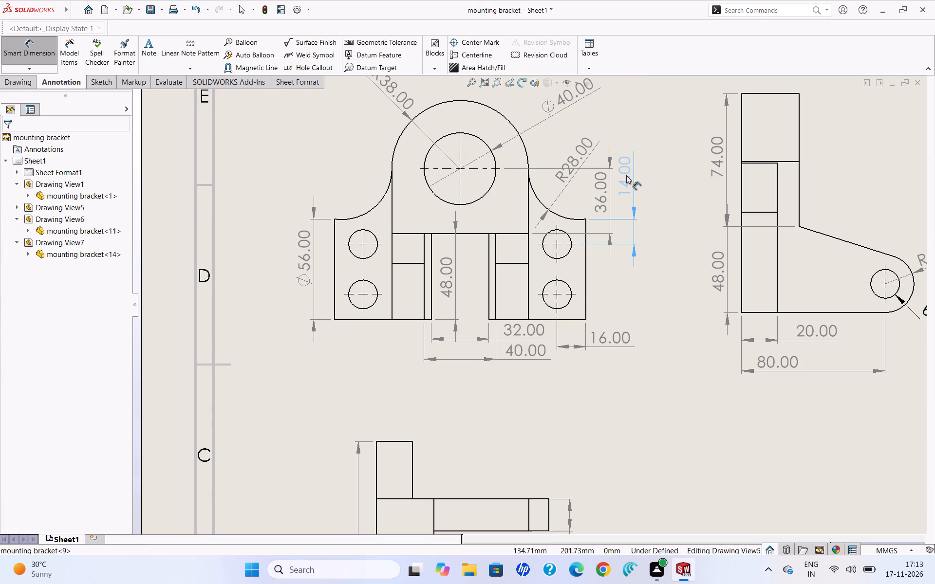
{"action": "left_click", "coordinate": [657, 178]}
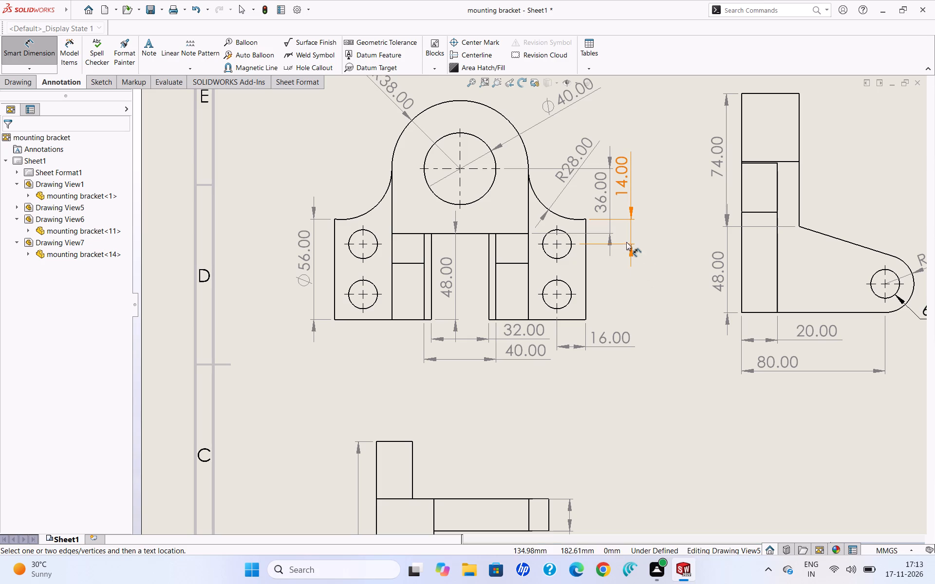
{"action": "left_click_drag", "start_coordinate": [612, 235], "coordinate": [386, 201]}
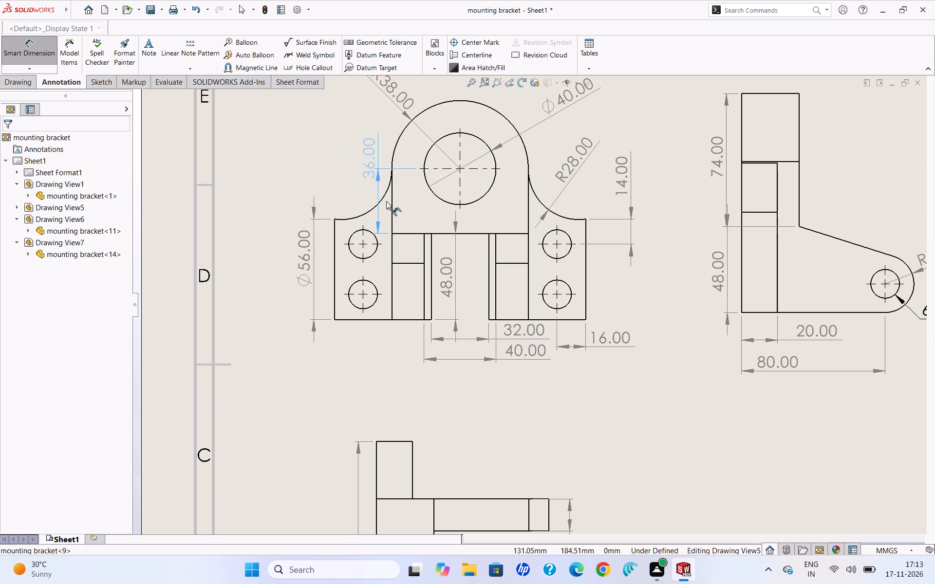
{"action": "left_click_drag", "start_coordinate": [386, 201], "coordinate": [414, 219]}
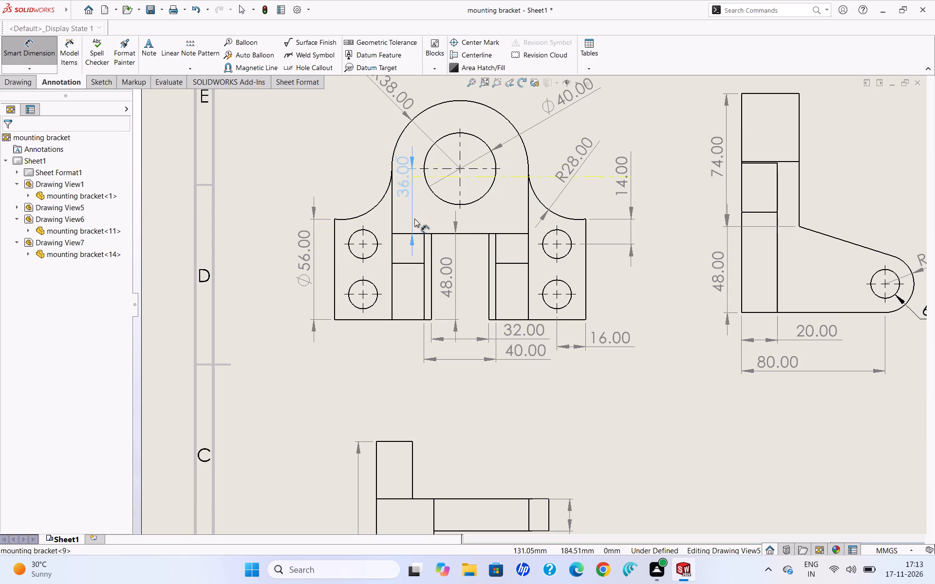
{"action": "left_click_drag", "start_coordinate": [414, 219], "coordinate": [420, 246]}
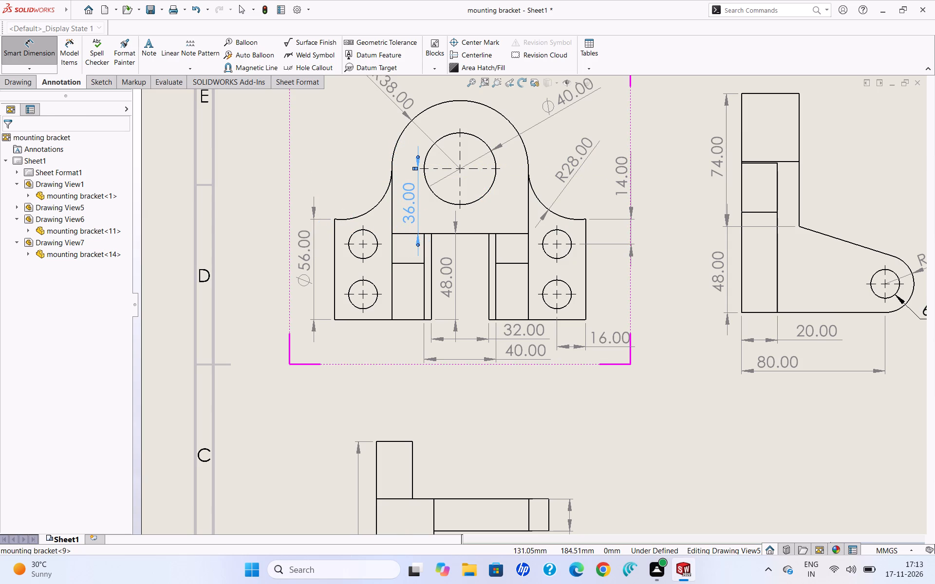
{"action": "left_click", "coordinate": [341, 153]}
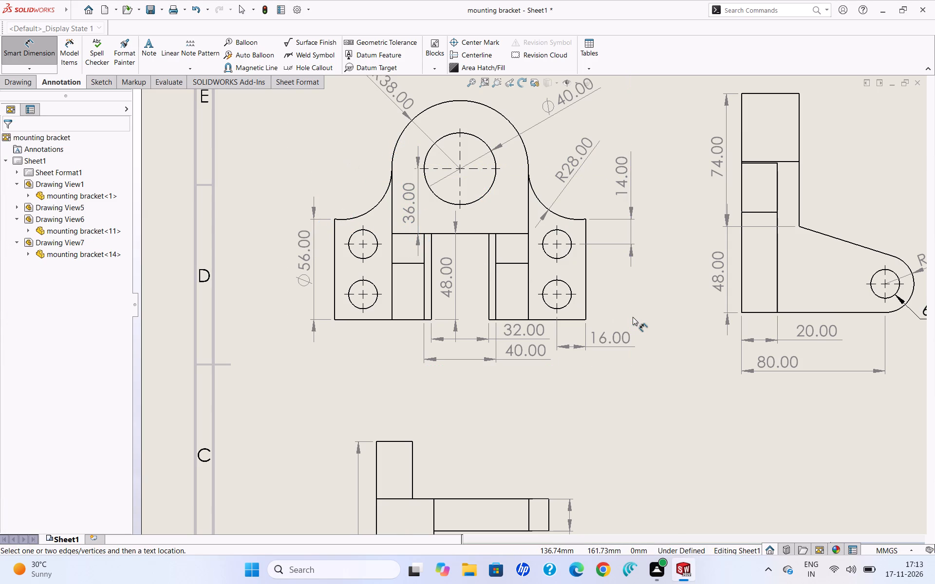
{"action": "left_click_drag", "start_coordinate": [409, 199], "coordinate": [406, 200]}
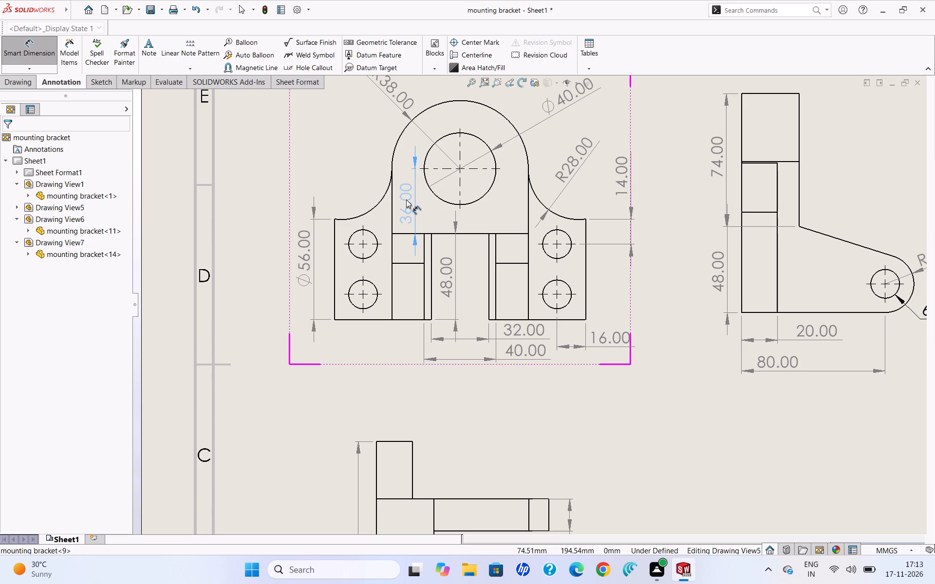
{"action": "left_click_drag", "start_coordinate": [406, 200], "coordinate": [404, 200]}
{"action": "left_click", "coordinate": [322, 144]}
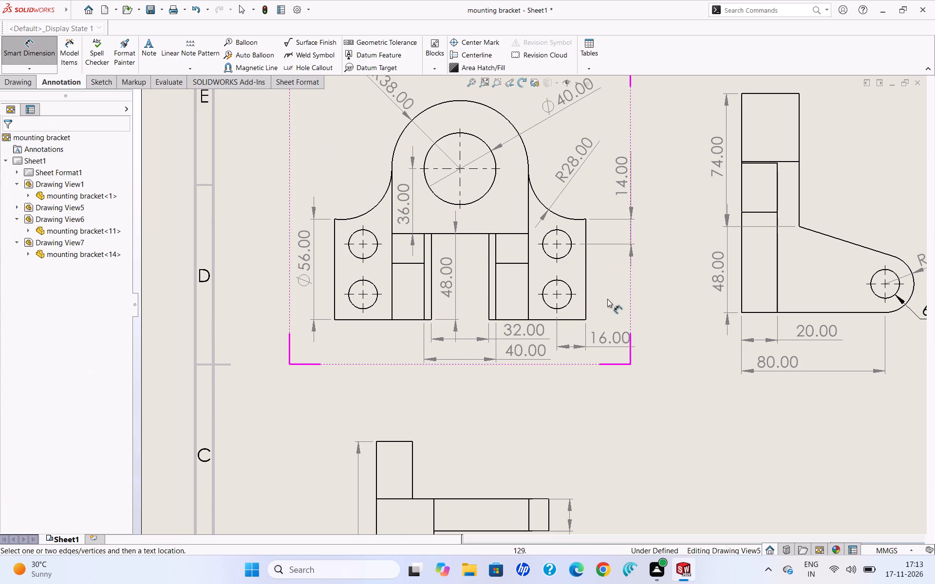
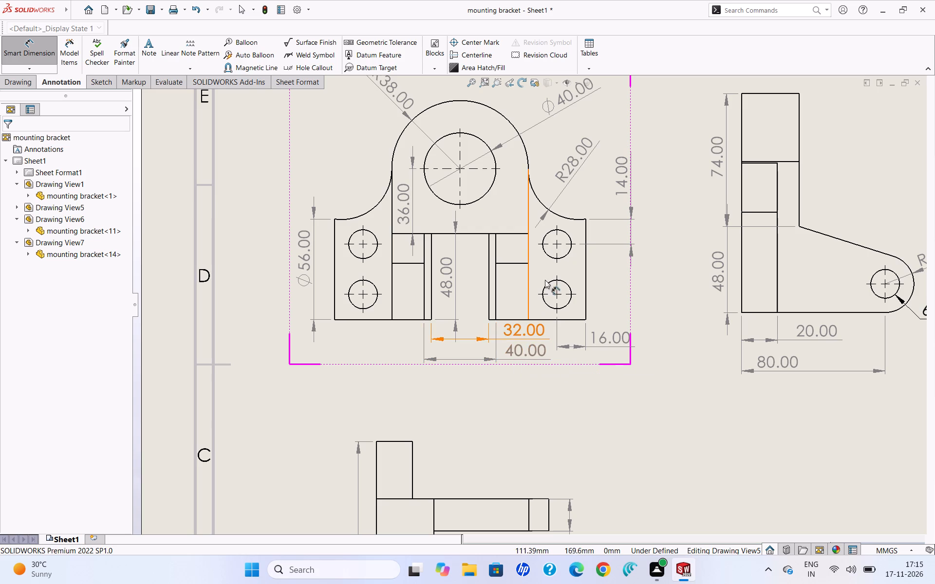
Apply center marks to the upper and lower holes in the front view's right-hand side plate.
{"action": "left_click", "coordinate": [476, 42]}
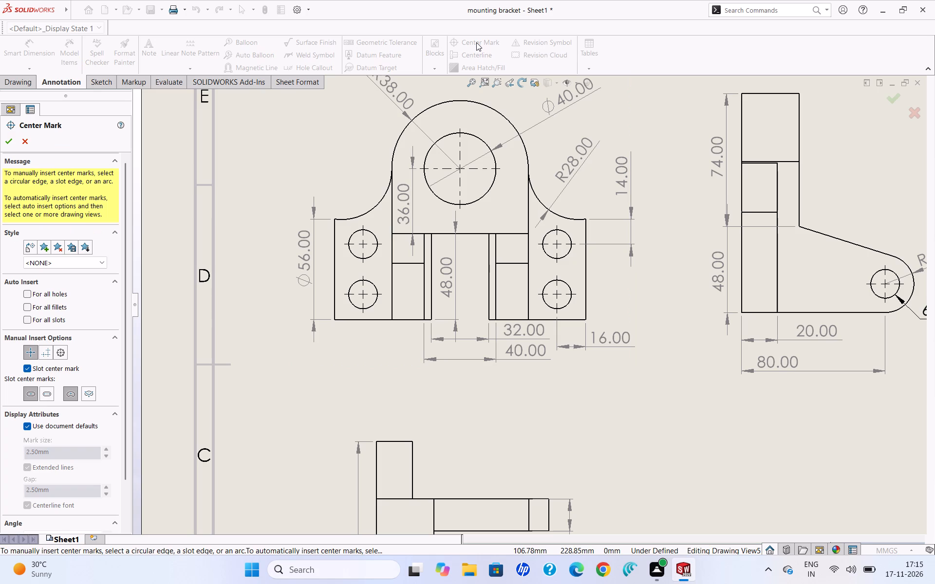
{"action": "left_click", "coordinate": [568, 254]}
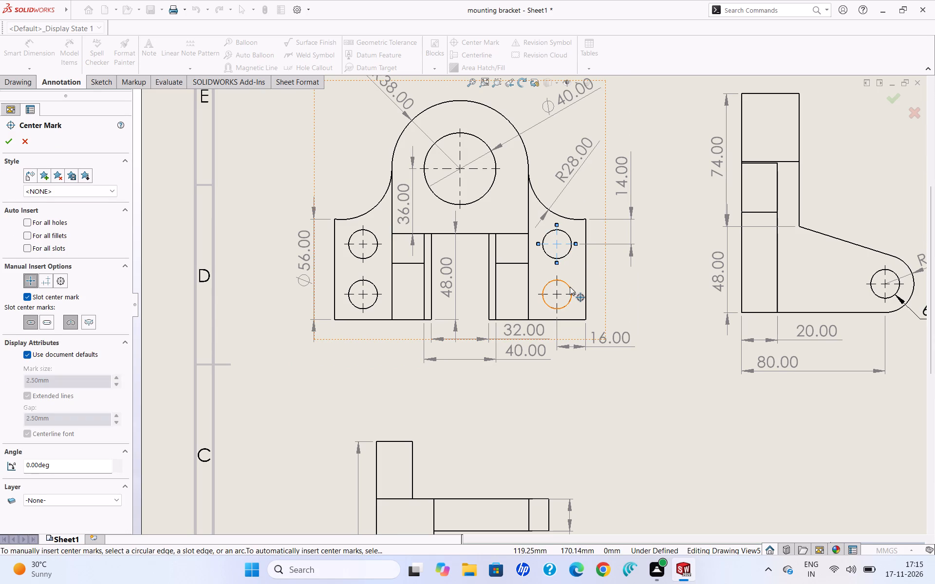
{"action": "left_click", "coordinate": [570, 287]}
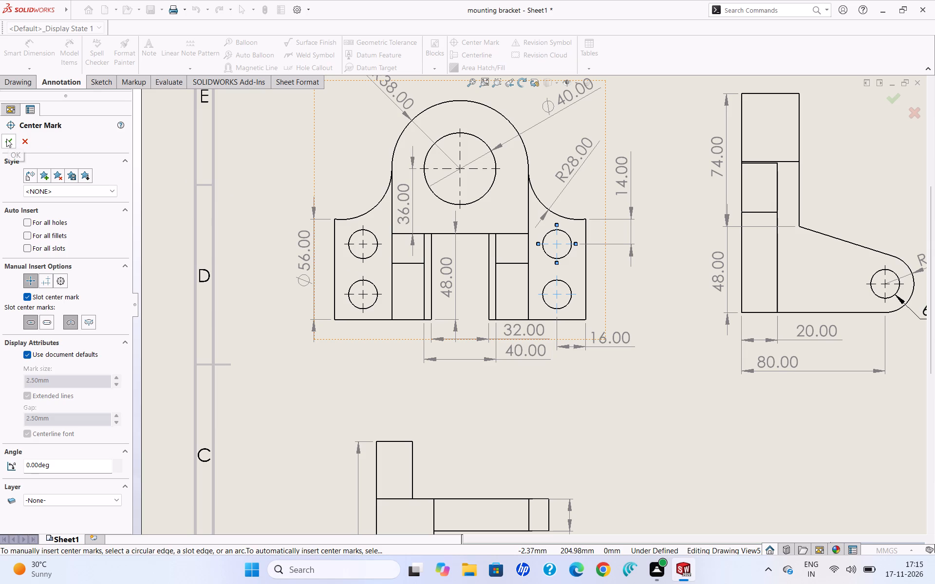
{"action": "left_click", "coordinate": [571, 287]}
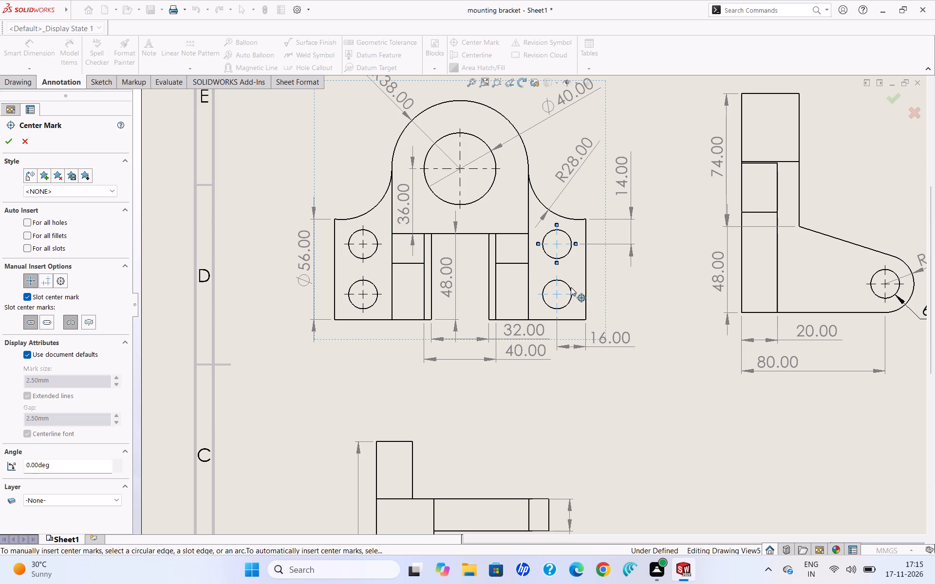
{"action": "left_click", "coordinate": [571, 254]}
{"action": "left_click", "coordinate": [568, 254]}
{"action": "left_click", "coordinate": [568, 286]}
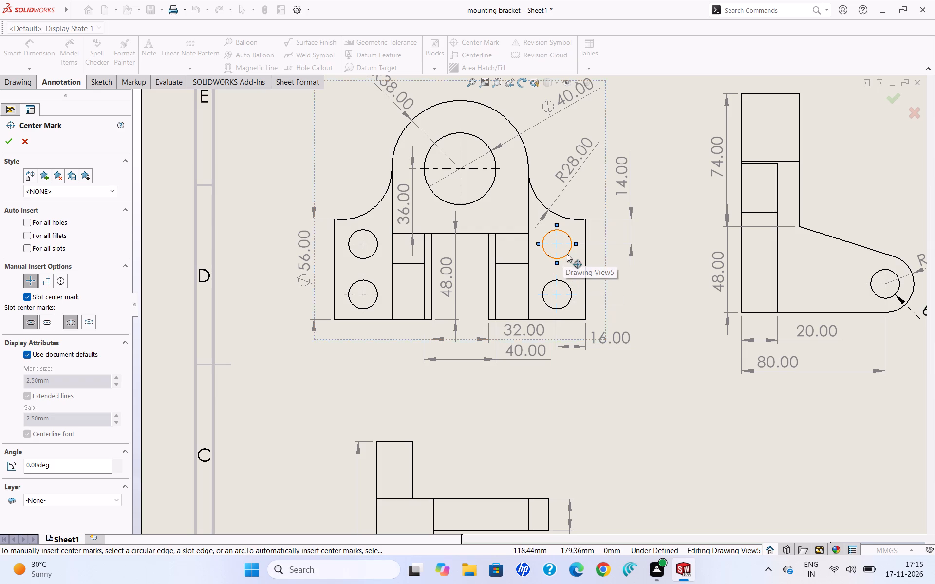
{"action": "left_click", "coordinate": [567, 255], "text": "ctrl"}
{"action": "left_click", "coordinate": [569, 285], "text": "ctrl"}
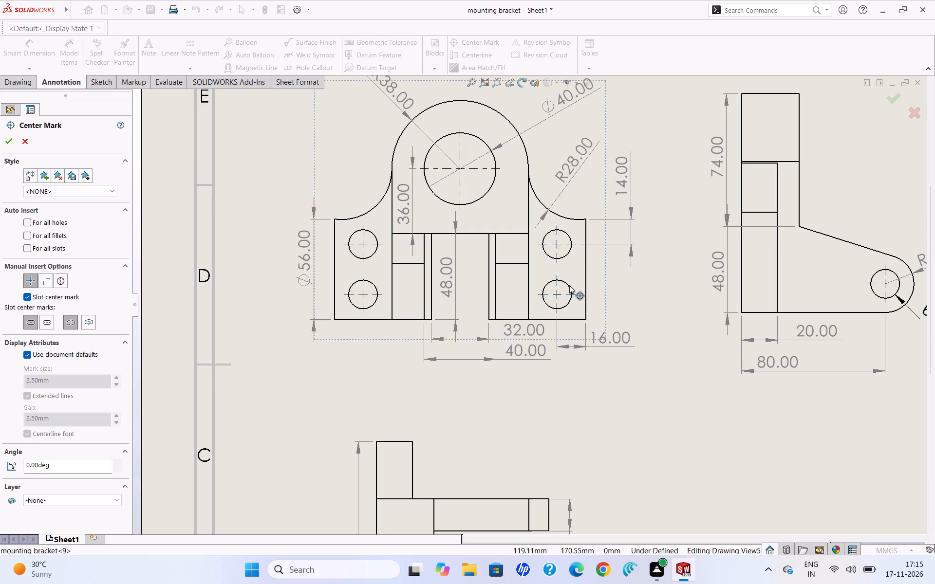
{"action": "left_click", "coordinate": [11, 143]}
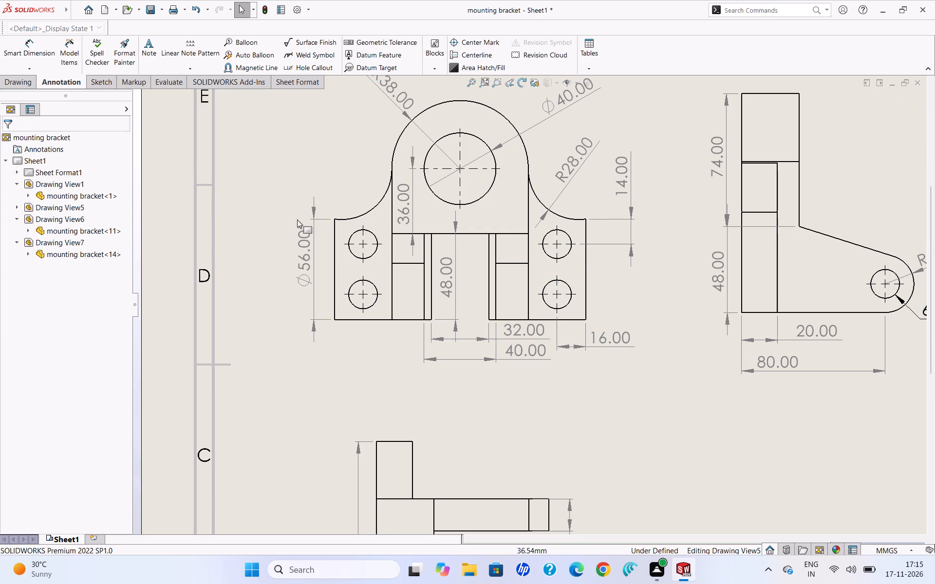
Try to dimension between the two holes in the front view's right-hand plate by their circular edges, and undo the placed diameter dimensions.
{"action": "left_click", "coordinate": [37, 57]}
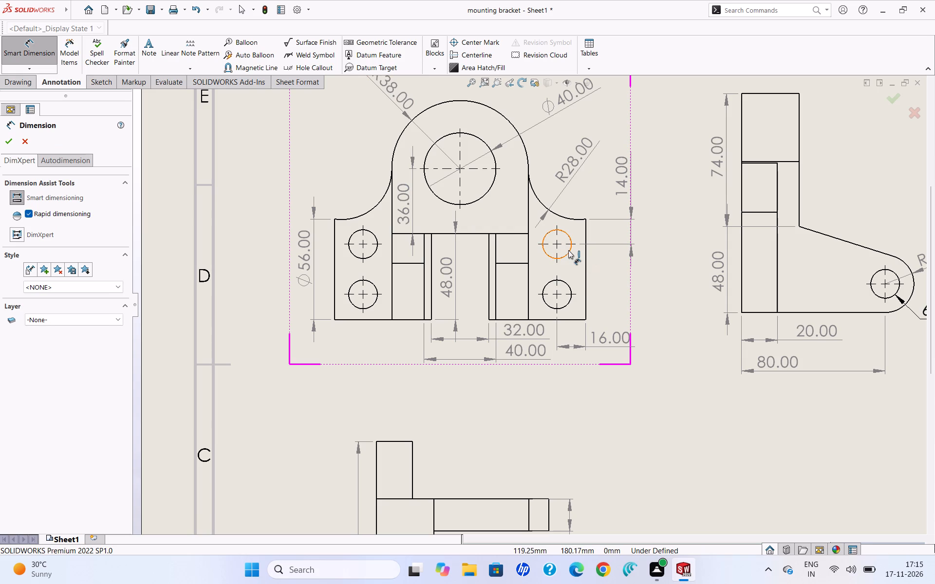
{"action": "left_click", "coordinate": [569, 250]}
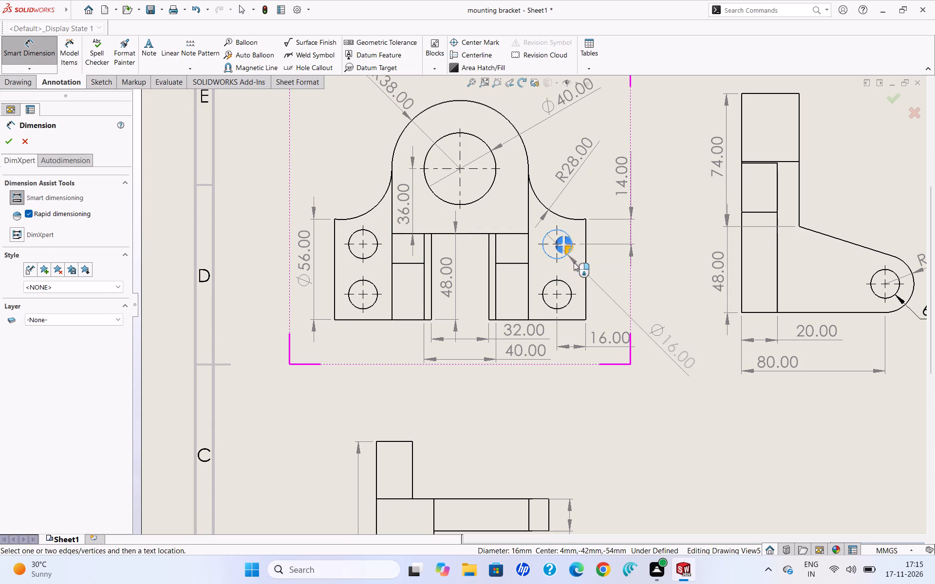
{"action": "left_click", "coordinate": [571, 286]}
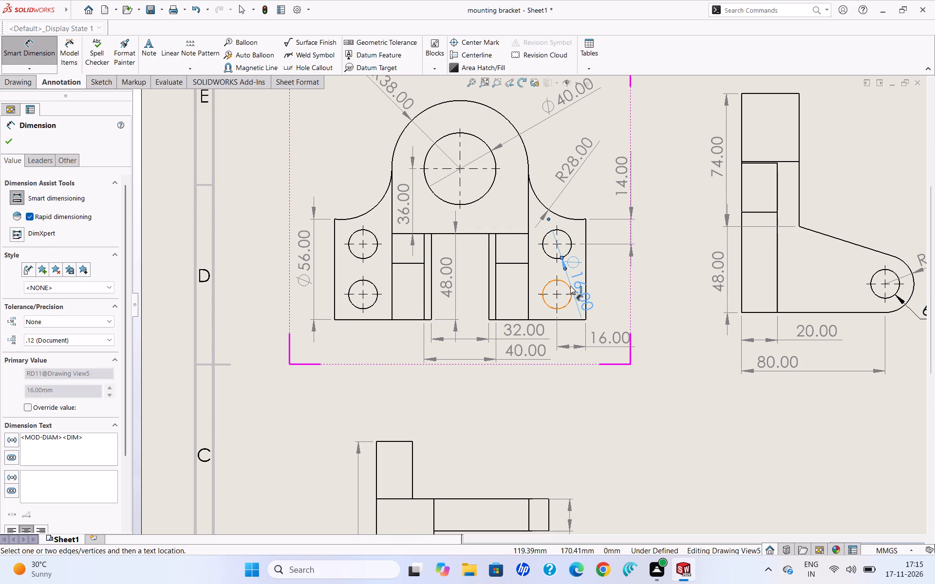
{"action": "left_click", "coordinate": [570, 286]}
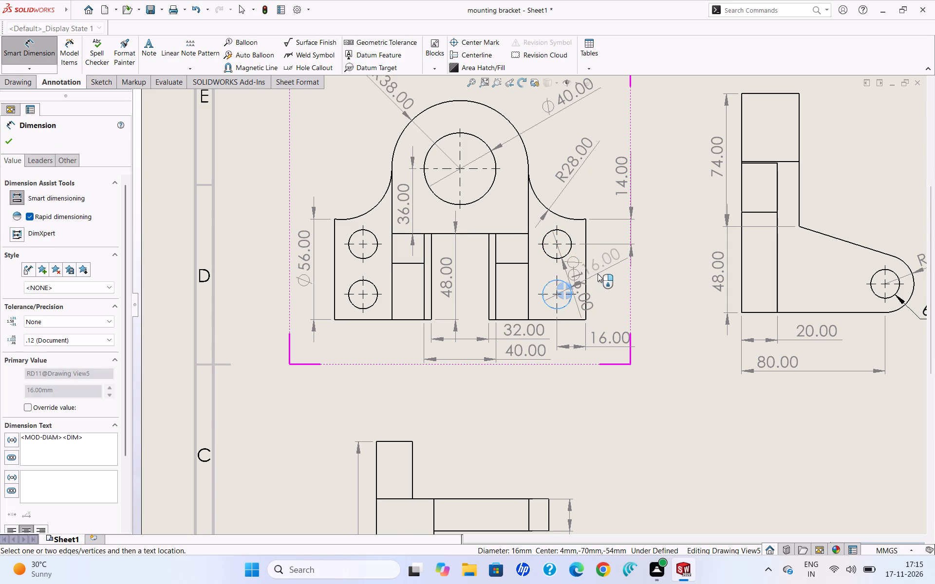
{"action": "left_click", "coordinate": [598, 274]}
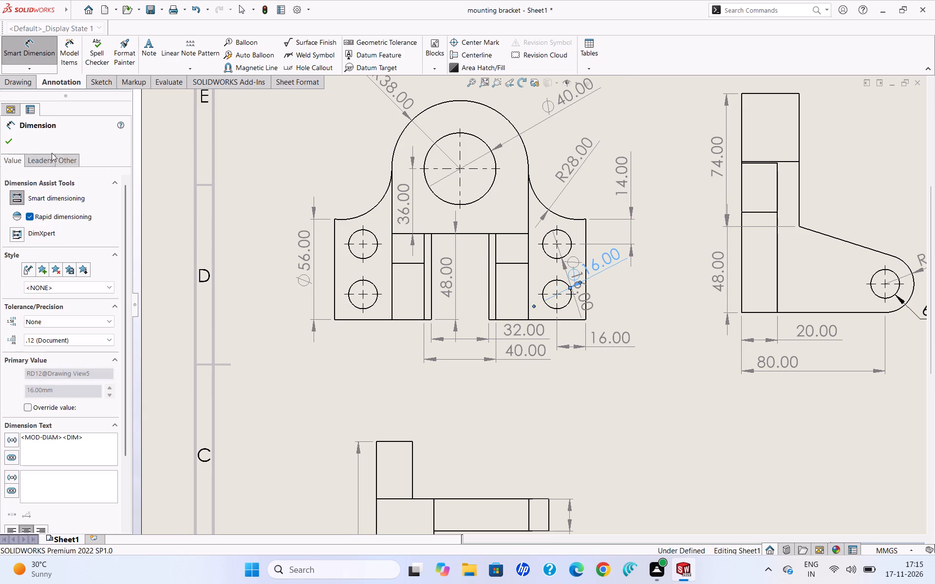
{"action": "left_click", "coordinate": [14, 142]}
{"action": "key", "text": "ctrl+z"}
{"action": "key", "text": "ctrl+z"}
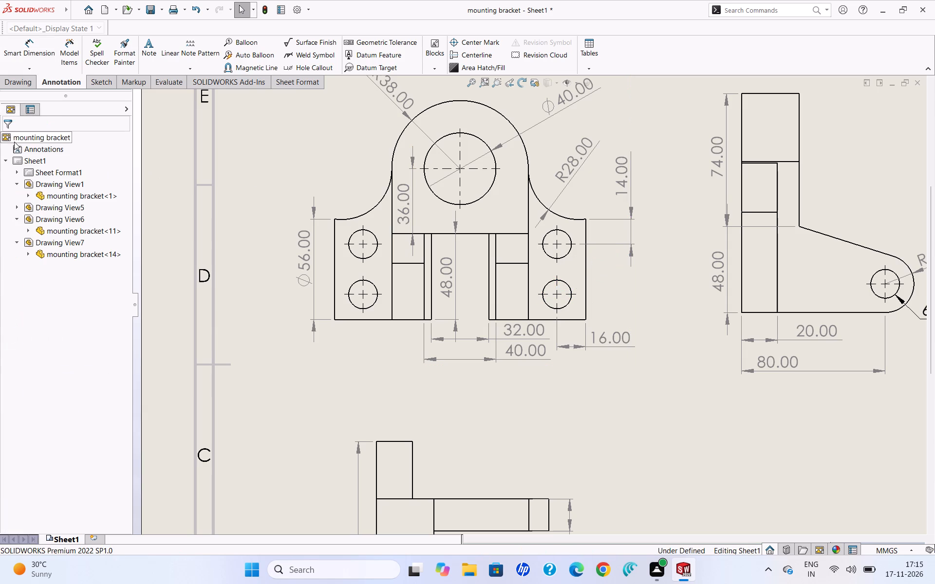
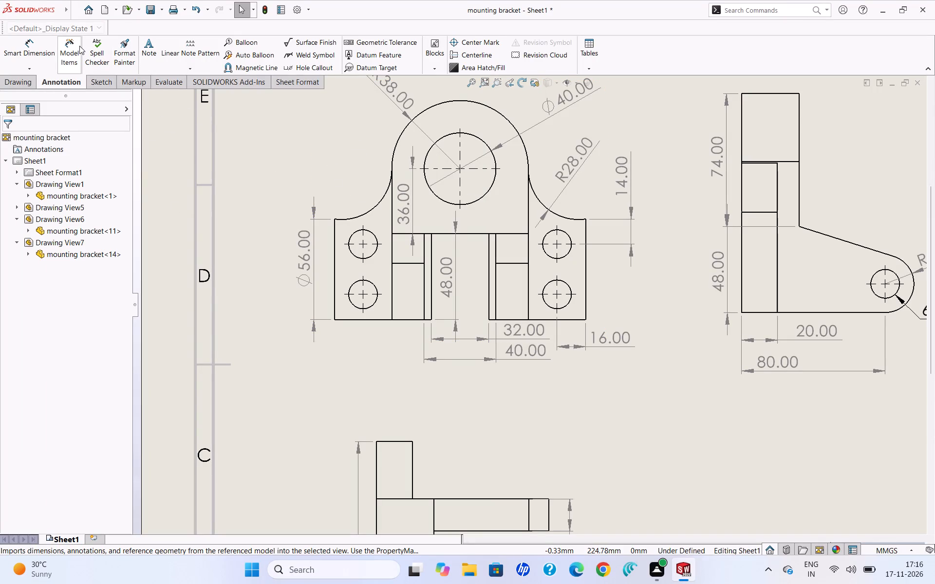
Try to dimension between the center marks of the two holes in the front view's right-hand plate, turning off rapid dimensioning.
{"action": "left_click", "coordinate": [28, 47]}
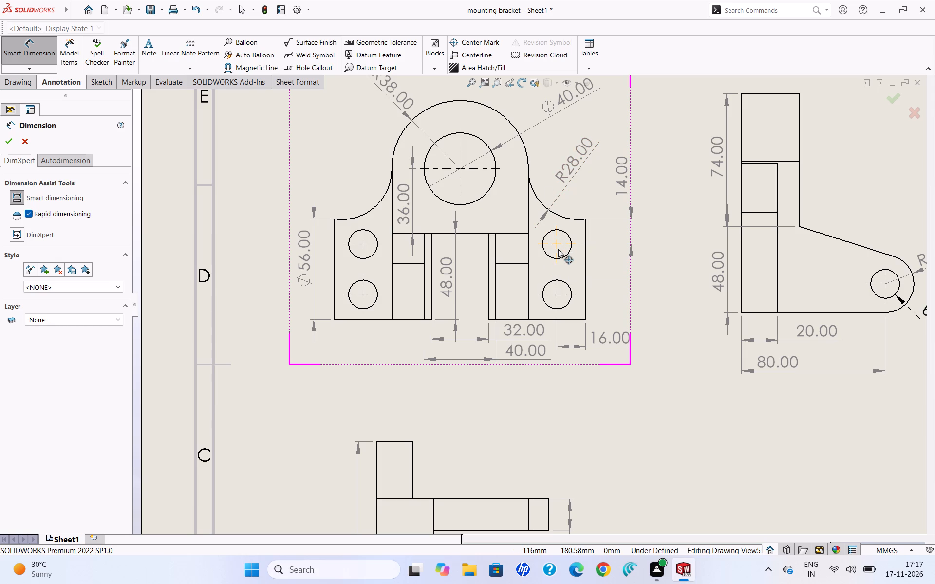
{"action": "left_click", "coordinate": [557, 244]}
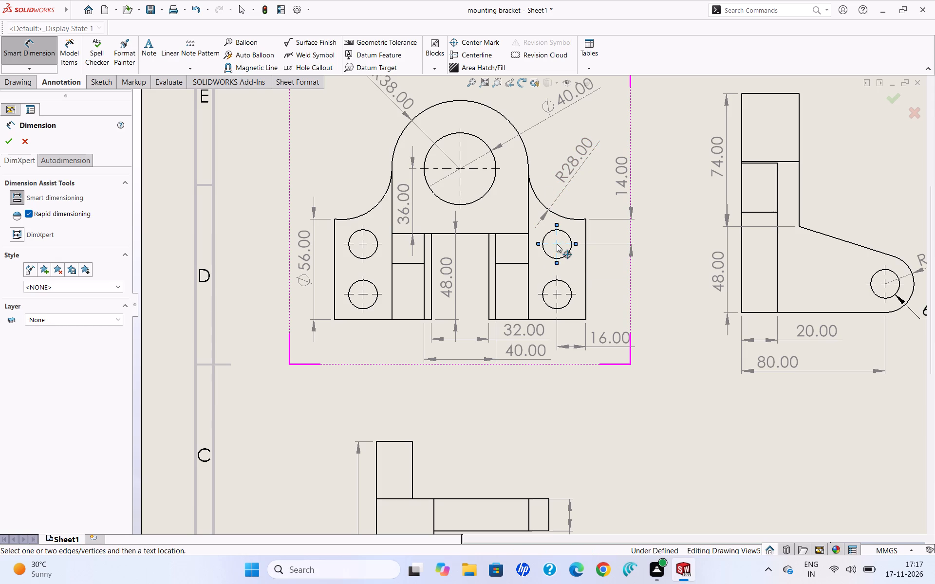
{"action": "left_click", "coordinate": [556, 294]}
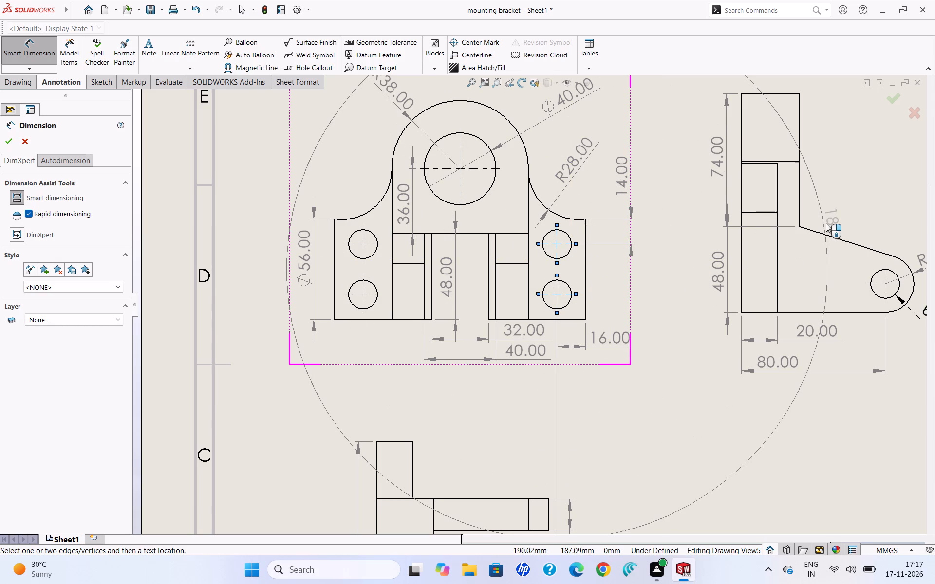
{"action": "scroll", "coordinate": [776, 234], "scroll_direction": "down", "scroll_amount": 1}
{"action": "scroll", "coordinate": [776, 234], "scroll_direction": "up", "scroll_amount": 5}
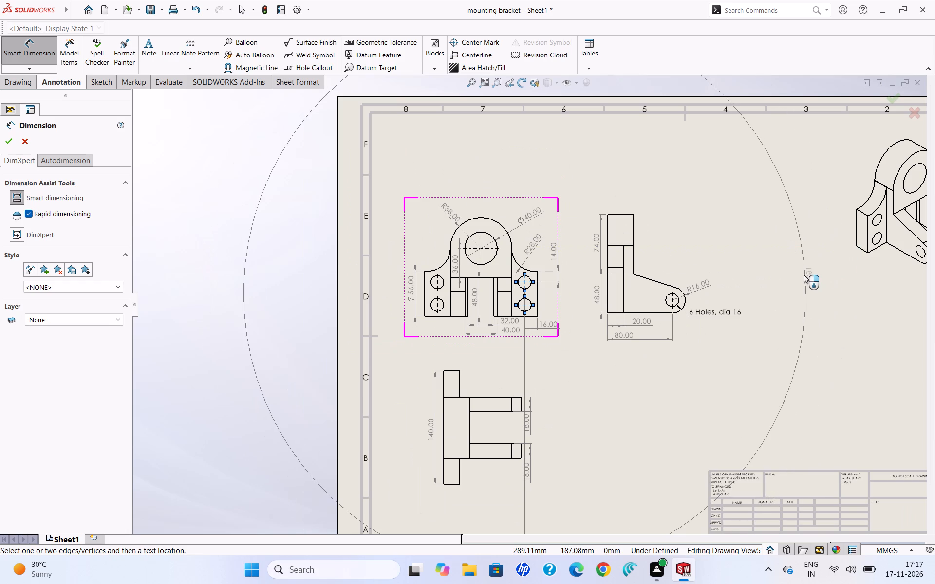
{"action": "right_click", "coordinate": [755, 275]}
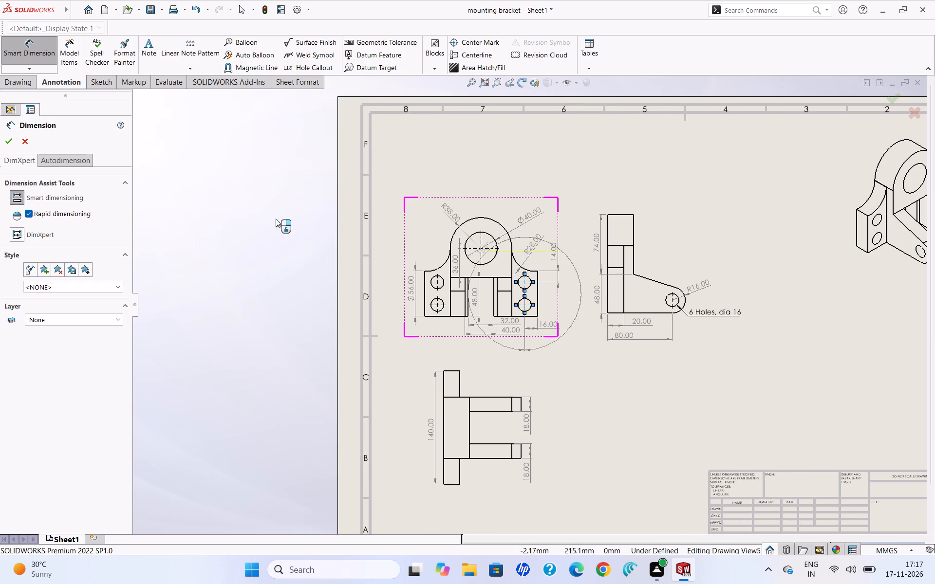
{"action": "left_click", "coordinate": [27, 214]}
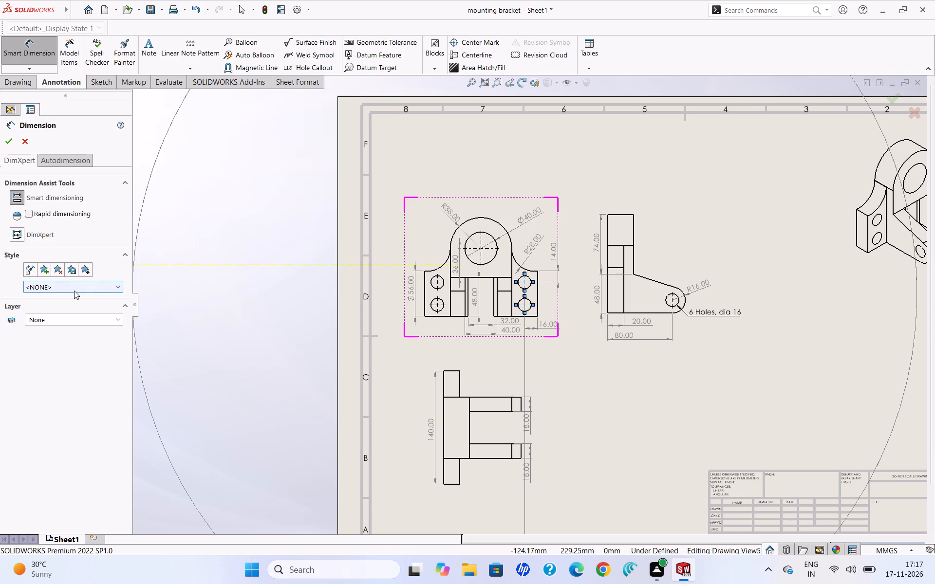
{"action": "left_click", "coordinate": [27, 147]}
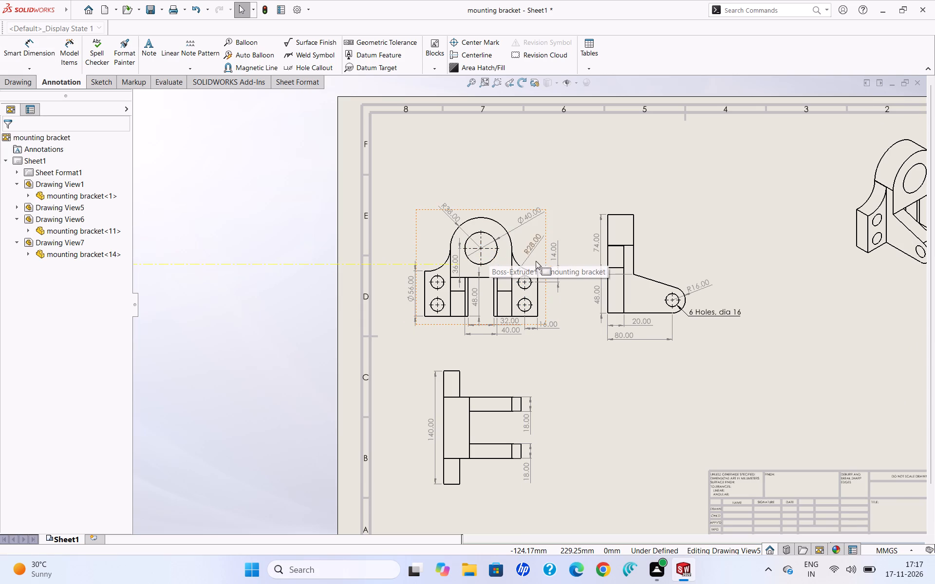
Apply center marks to the upper and lower holes in the front view's left-hand side plate.
{"action": "scroll", "coordinate": [571, 310], "scroll_direction": "down", "scroll_amount": 2}
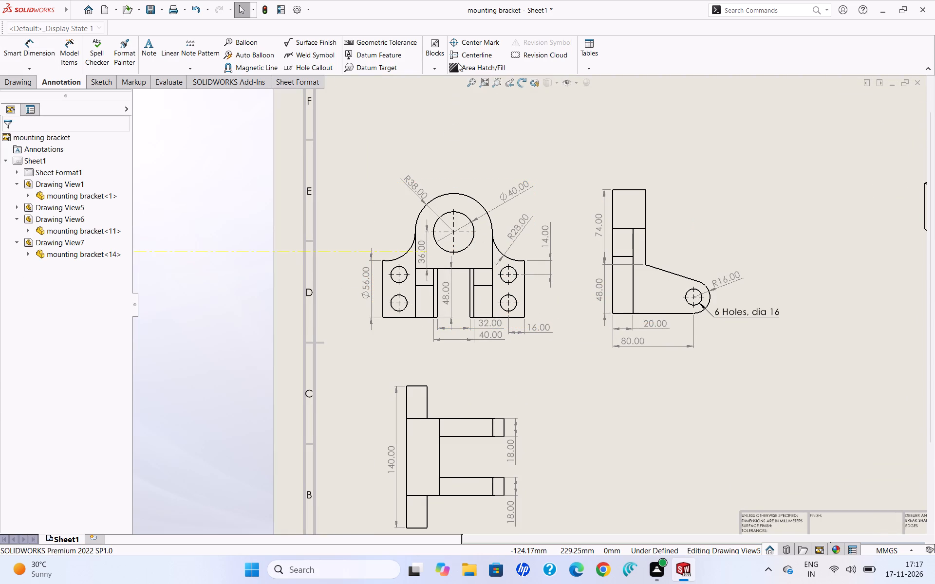
{"action": "left_click", "coordinate": [467, 39]}
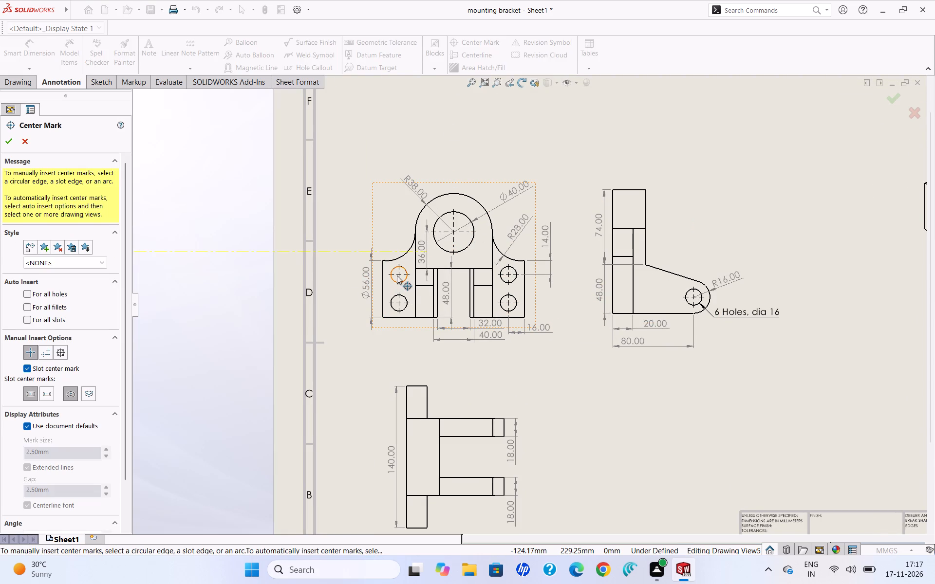
{"action": "left_click", "coordinate": [396, 281]}
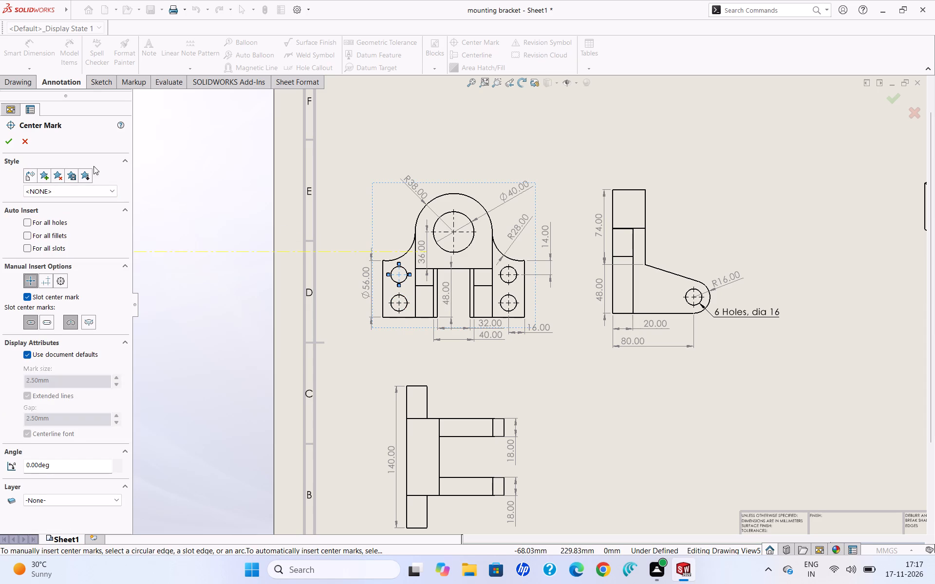
{"action": "left_click", "coordinate": [4, 138]}
{"action": "left_click", "coordinate": [493, 43]}
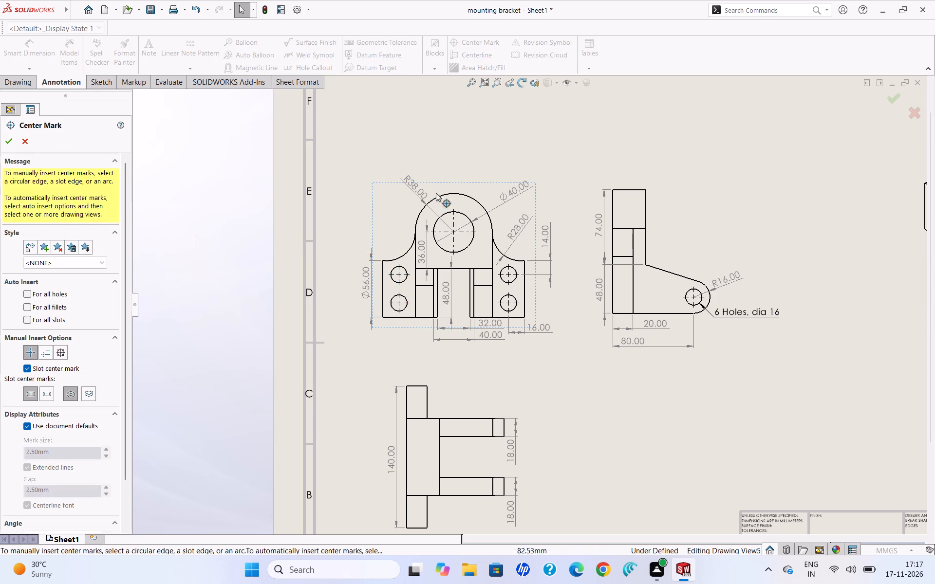
{"action": "left_click", "coordinate": [406, 307]}
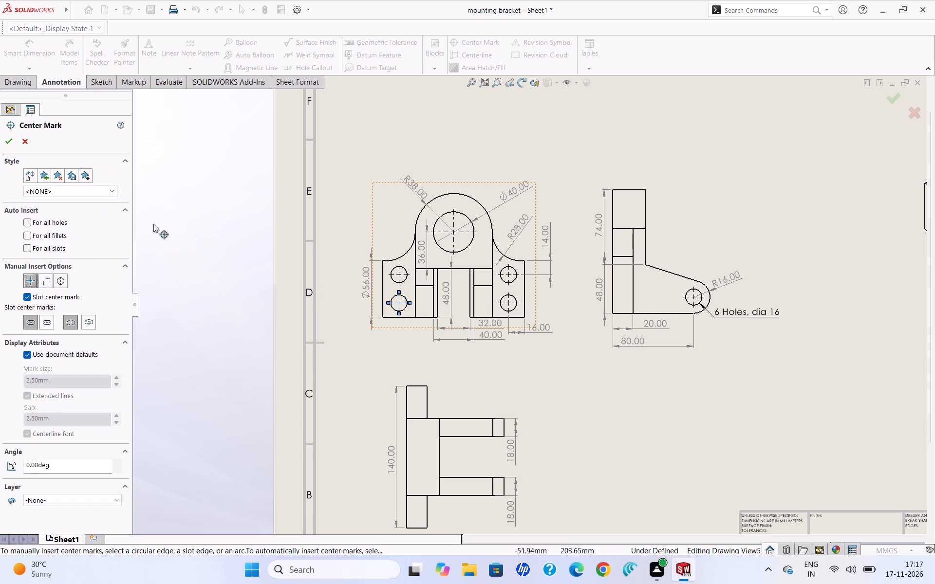
{"action": "left_click", "coordinate": [3, 141]}
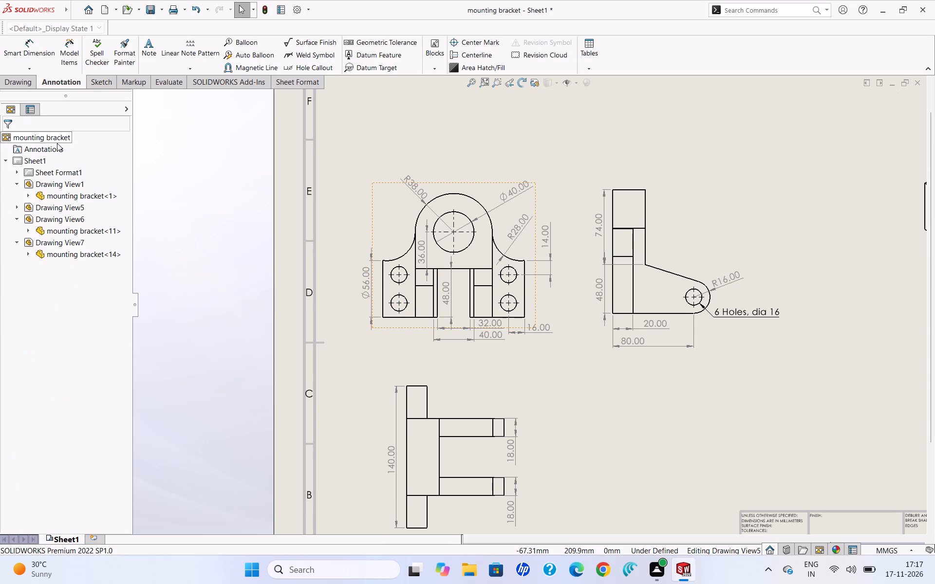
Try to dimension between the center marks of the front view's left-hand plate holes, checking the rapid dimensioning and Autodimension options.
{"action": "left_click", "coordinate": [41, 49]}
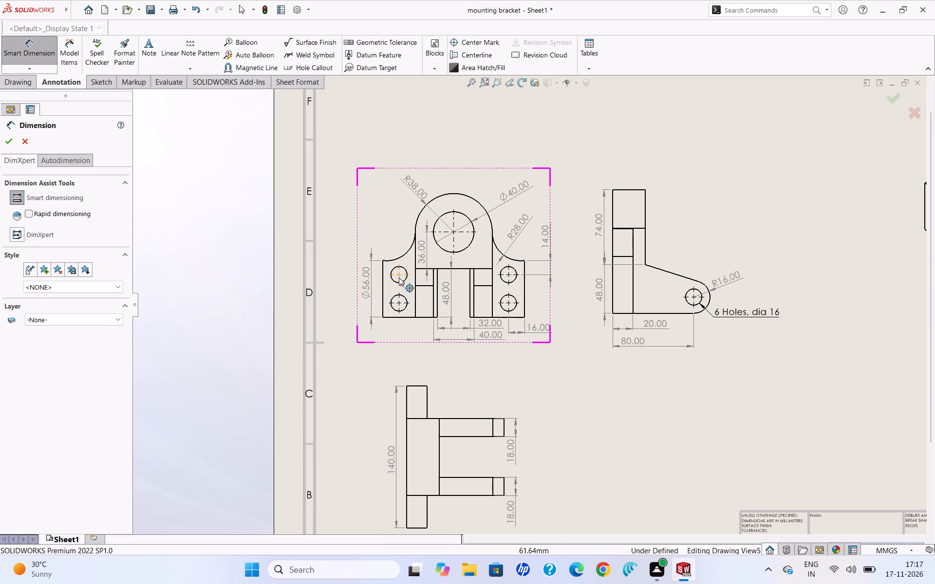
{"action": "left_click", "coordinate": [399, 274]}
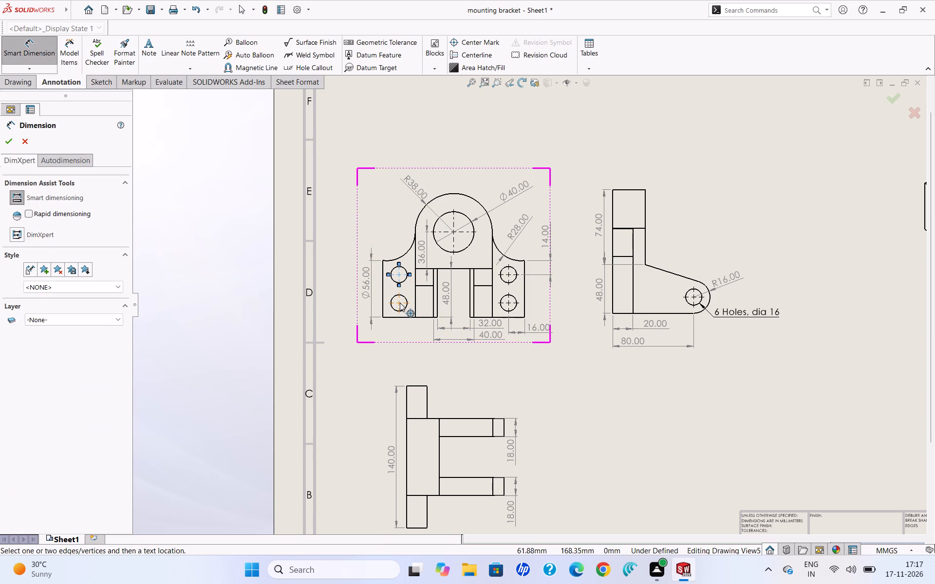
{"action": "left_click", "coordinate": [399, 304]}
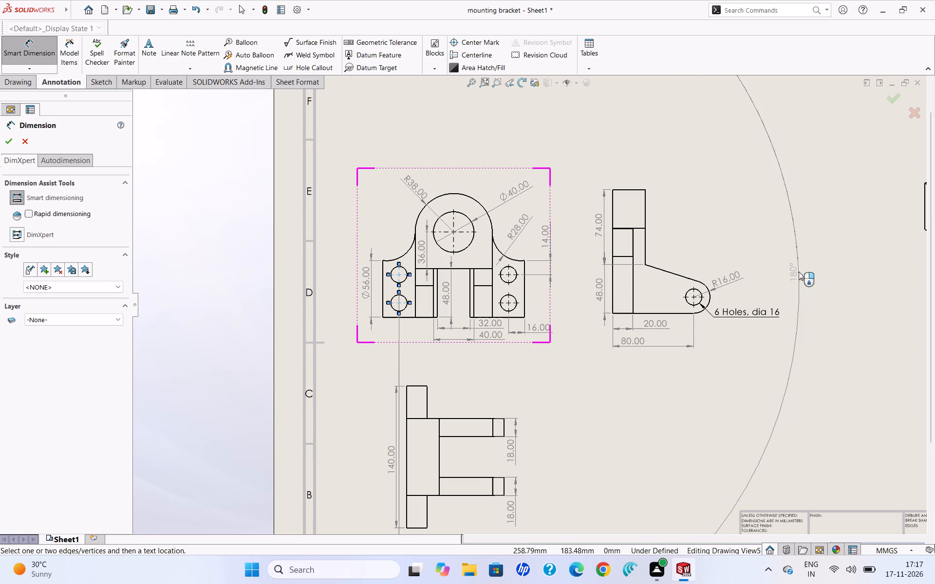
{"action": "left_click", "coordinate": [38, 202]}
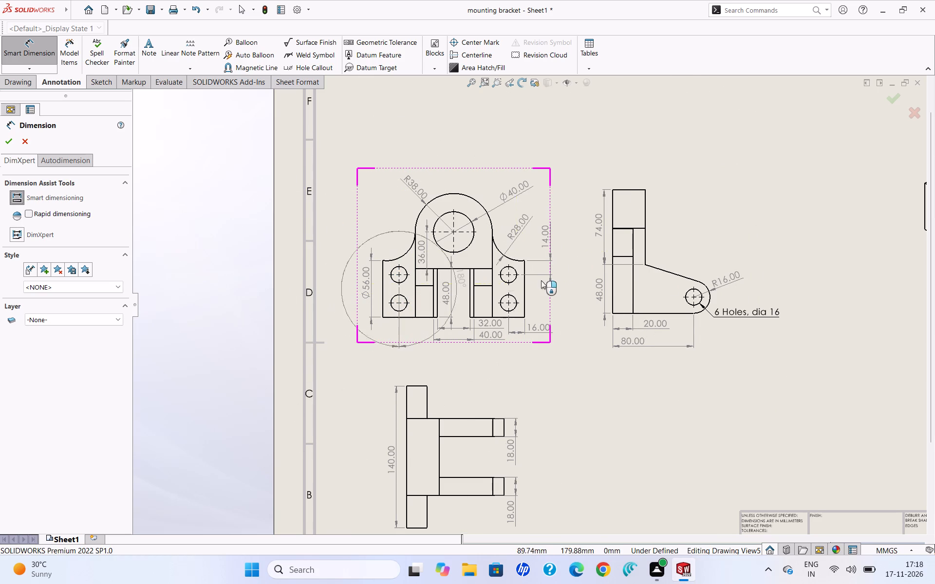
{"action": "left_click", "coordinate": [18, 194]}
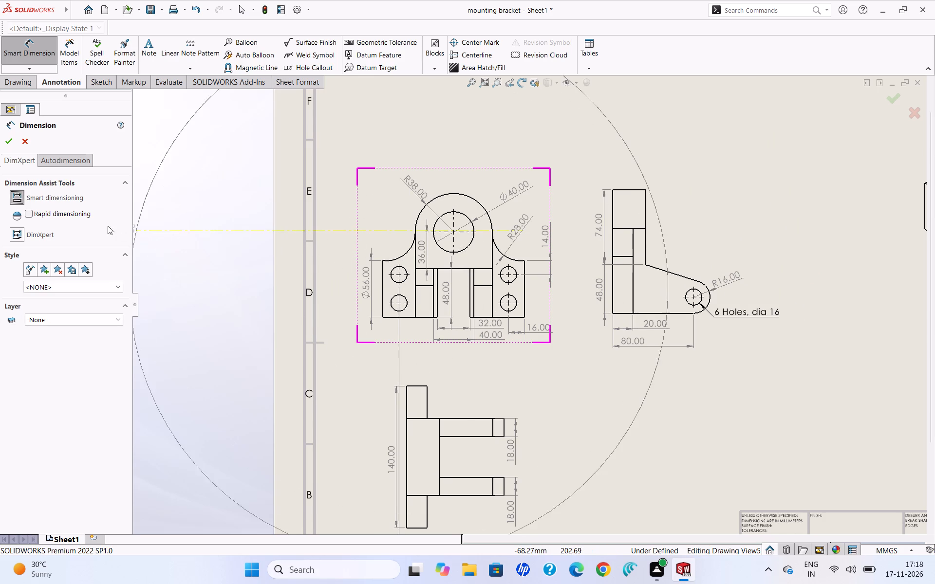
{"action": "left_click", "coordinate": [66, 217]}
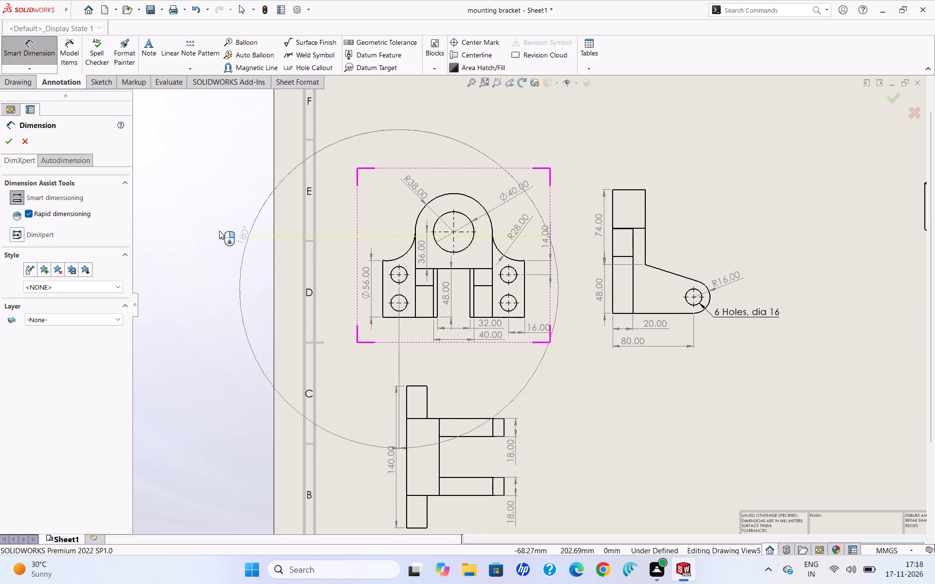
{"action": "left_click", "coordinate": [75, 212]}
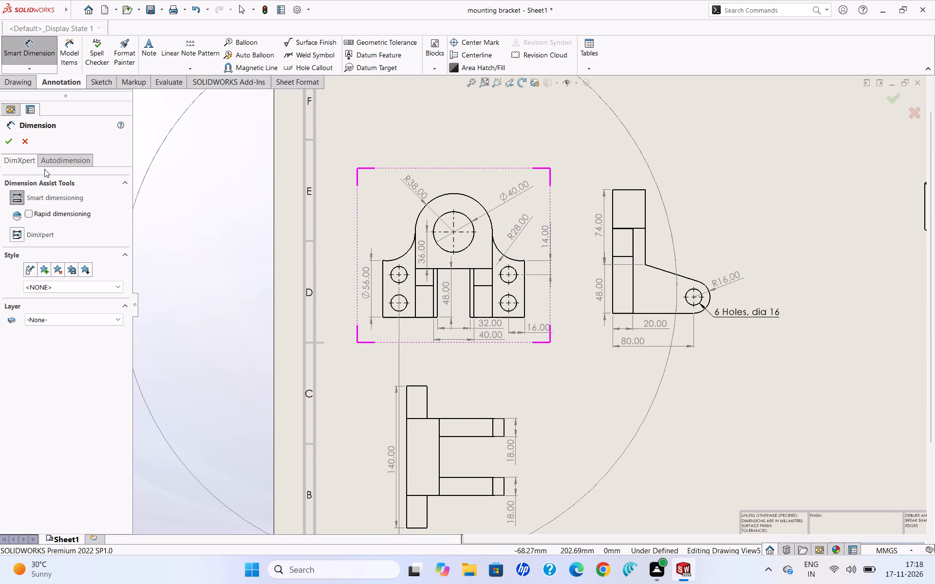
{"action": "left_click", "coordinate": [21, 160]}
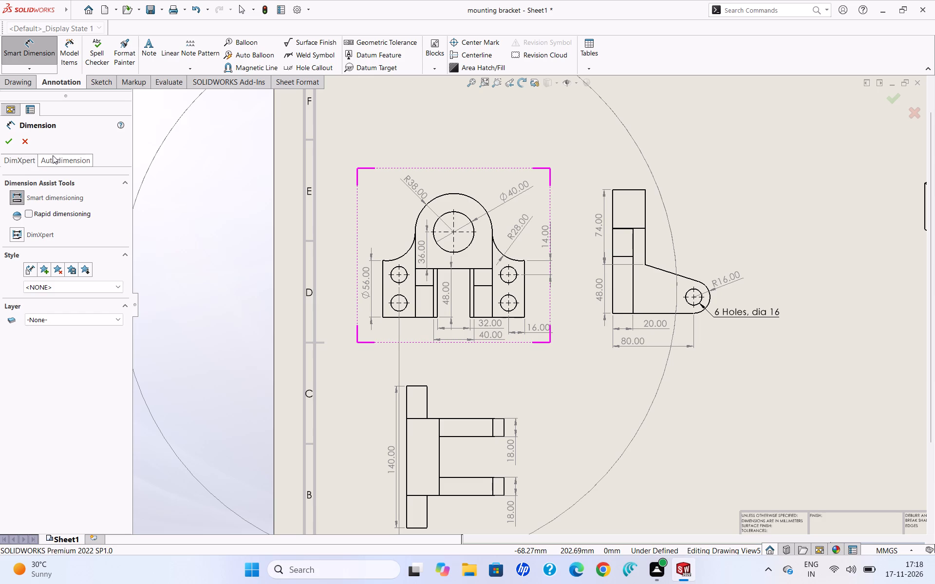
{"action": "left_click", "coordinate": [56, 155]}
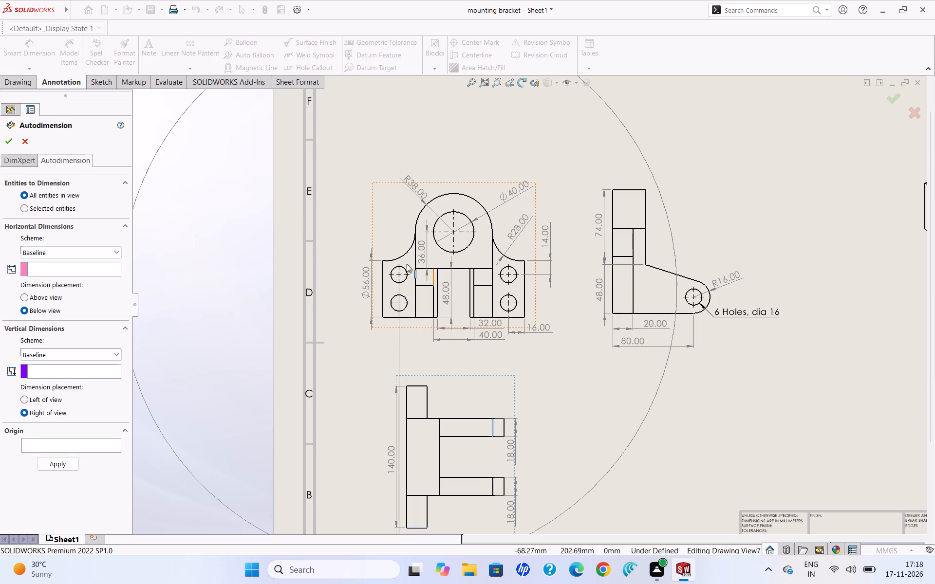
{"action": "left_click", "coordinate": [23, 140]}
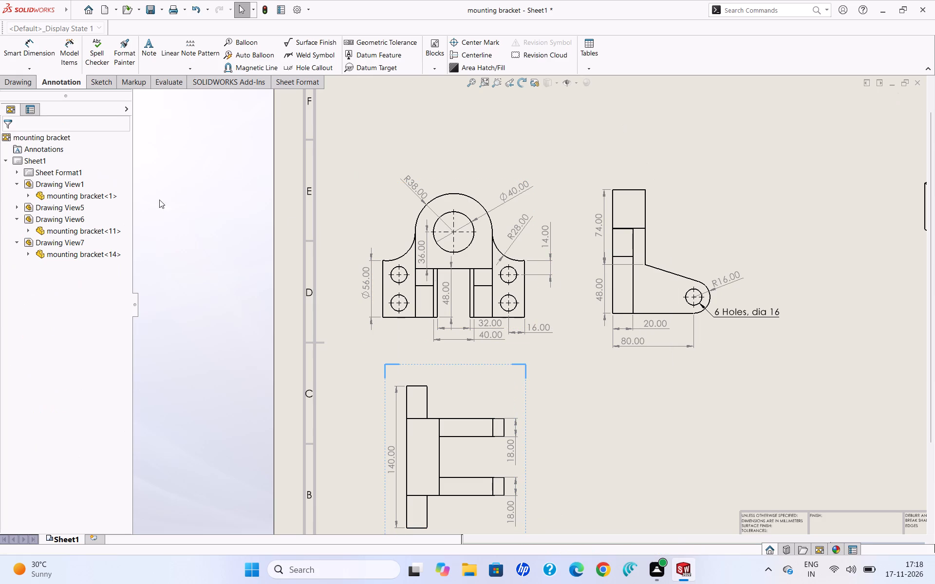
Set the display style of the side view to Hidden Lines Visible.
{"action": "scroll", "coordinate": [673, 351], "scroll_direction": "down", "scroll_amount": 1}
{"action": "scroll", "coordinate": [673, 351], "scroll_direction": "up", "scroll_amount": 2}
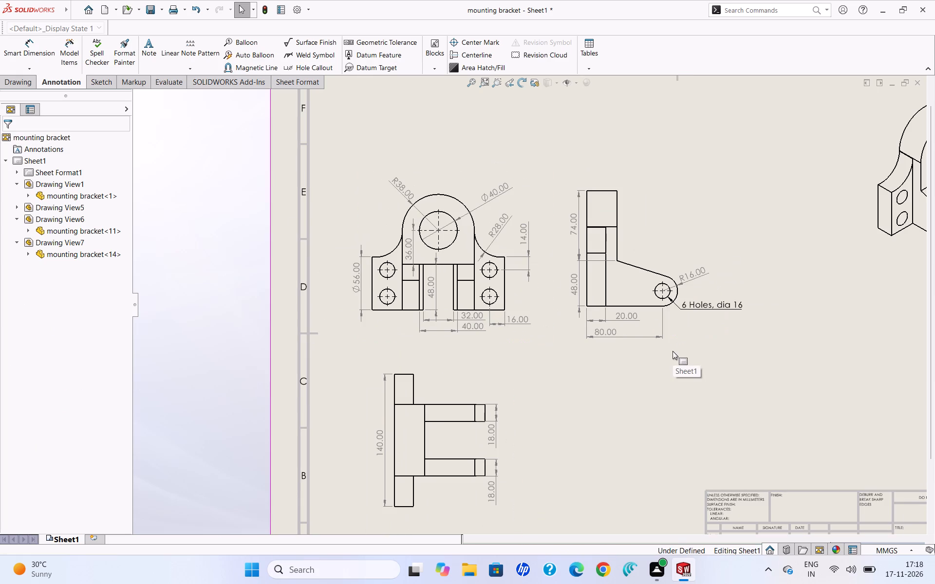
{"action": "scroll", "coordinate": [673, 351], "scroll_direction": "up", "scroll_amount": 1}
{"action": "scroll", "coordinate": [673, 351], "scroll_direction": "down", "scroll_amount": 2}
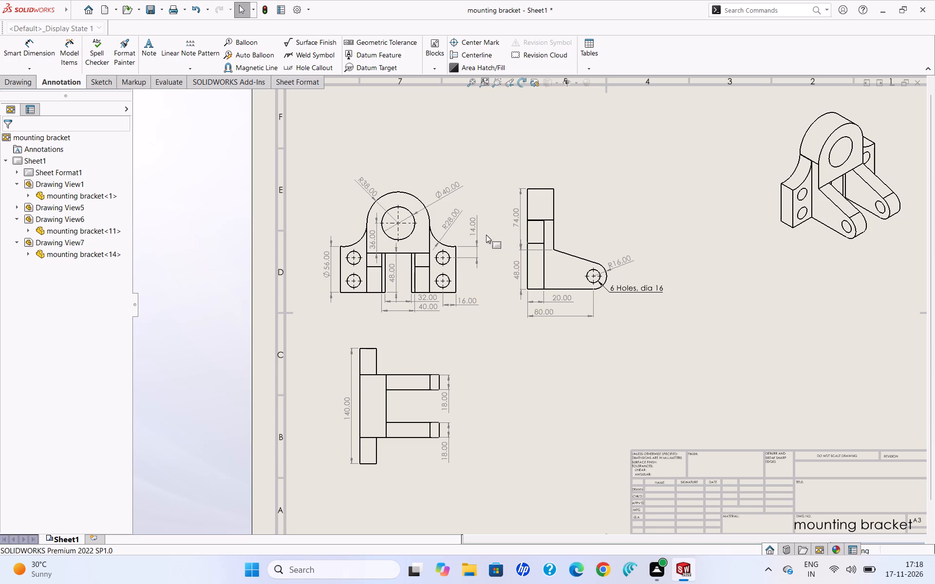
{"action": "right_click", "coordinate": [563, 266]}
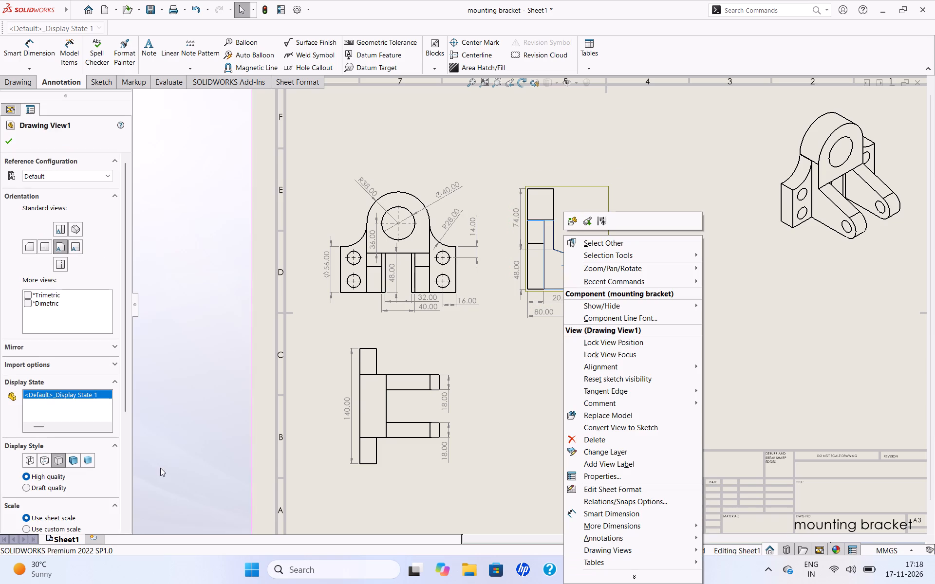
{"action": "left_click", "coordinate": [43, 458]}
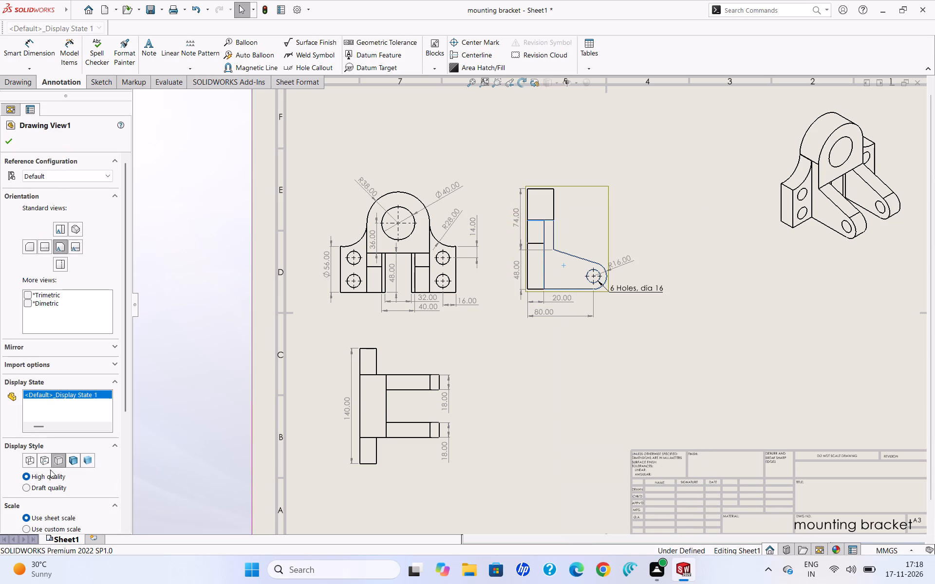
{"action": "left_click", "coordinate": [39, 463]}
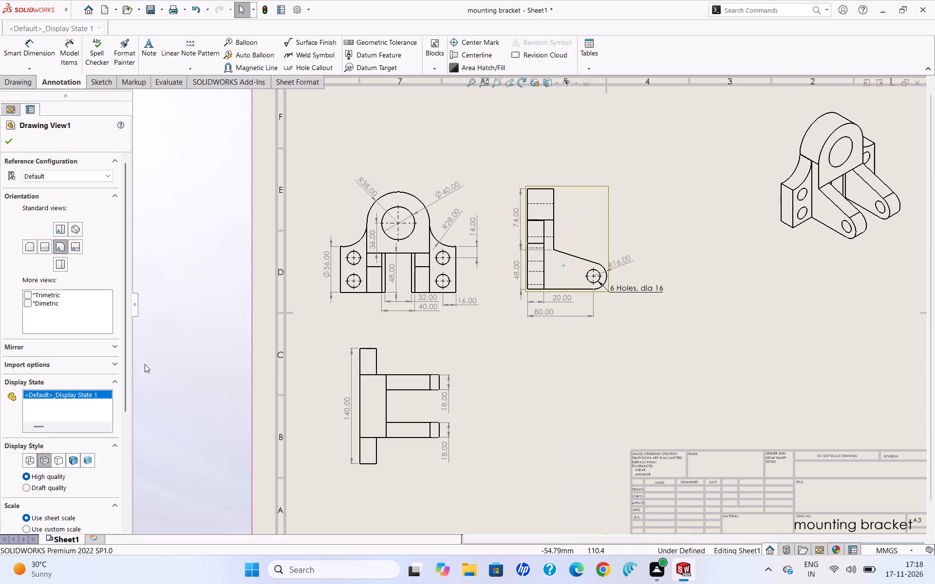
{"action": "left_click", "coordinate": [3, 142]}
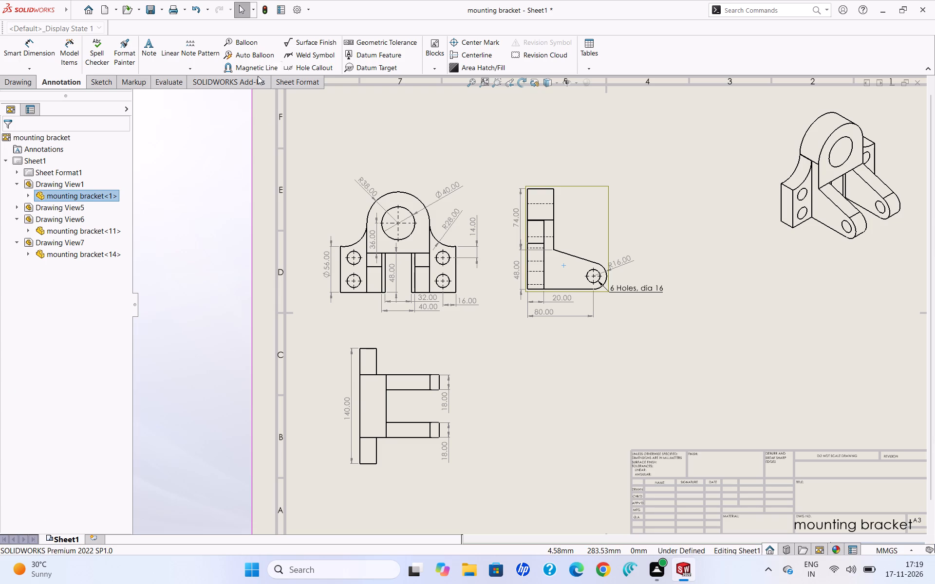
Dimension the vertical distance between the hidden upper edges of the two plate holes in the side view.
{"action": "left_click", "coordinate": [20, 45]}
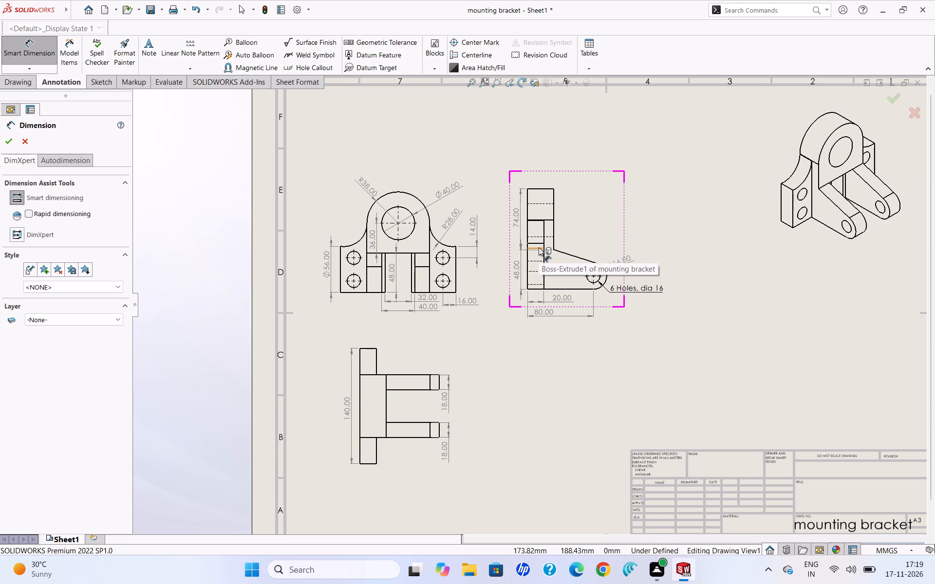
{"action": "left_click", "coordinate": [539, 247]}
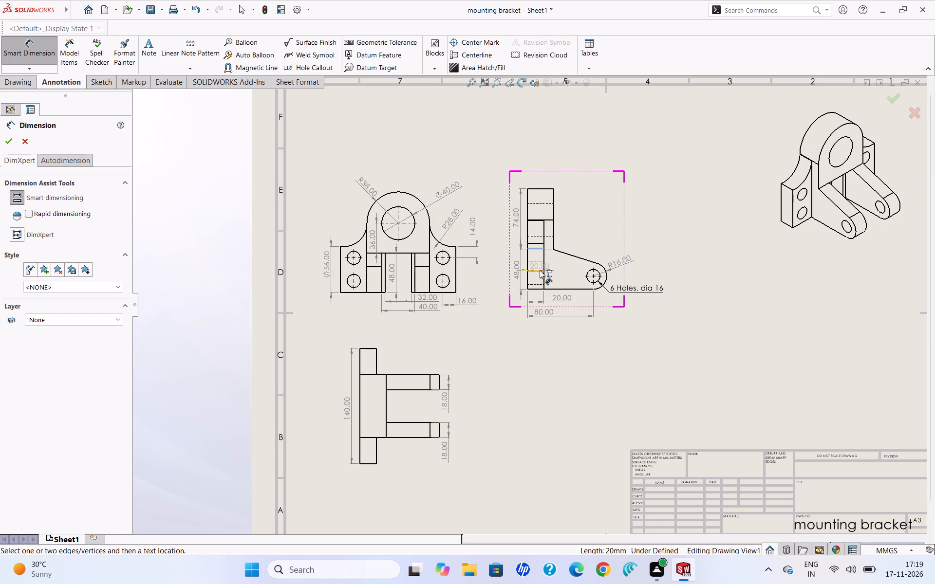
{"action": "left_click", "coordinate": [540, 270]}
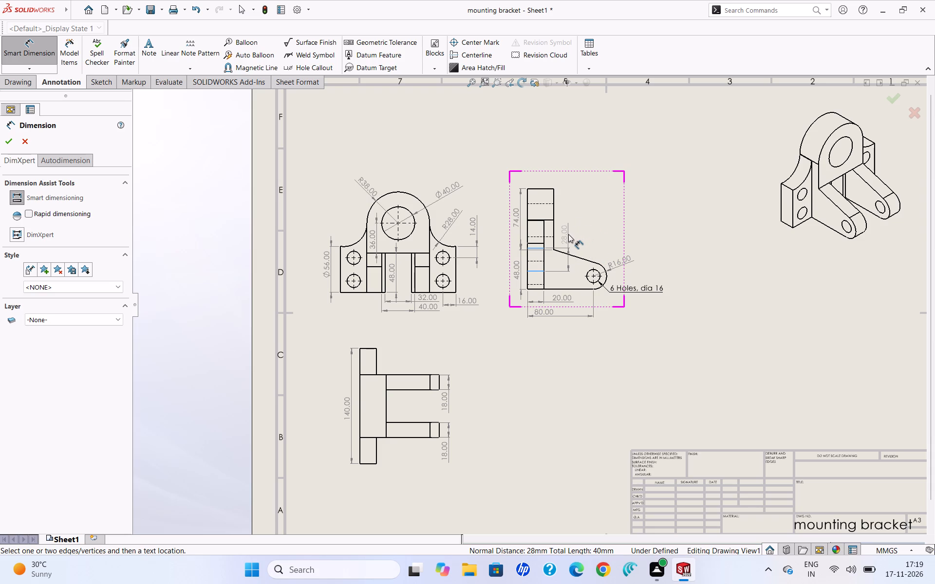
{"action": "left_click", "coordinate": [568, 234]}
{"action": "left_click", "coordinate": [677, 223]}
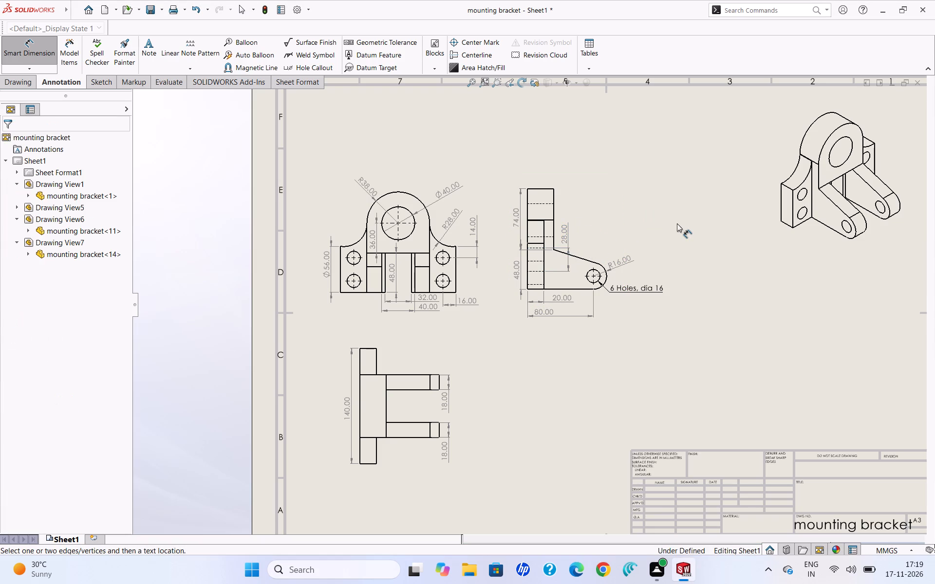
Save the drawing in the Documents folder as a SOLIDWORKS Drawing named "mounting bracket drawing".
{"action": "key", "text": "ctrl+s"}
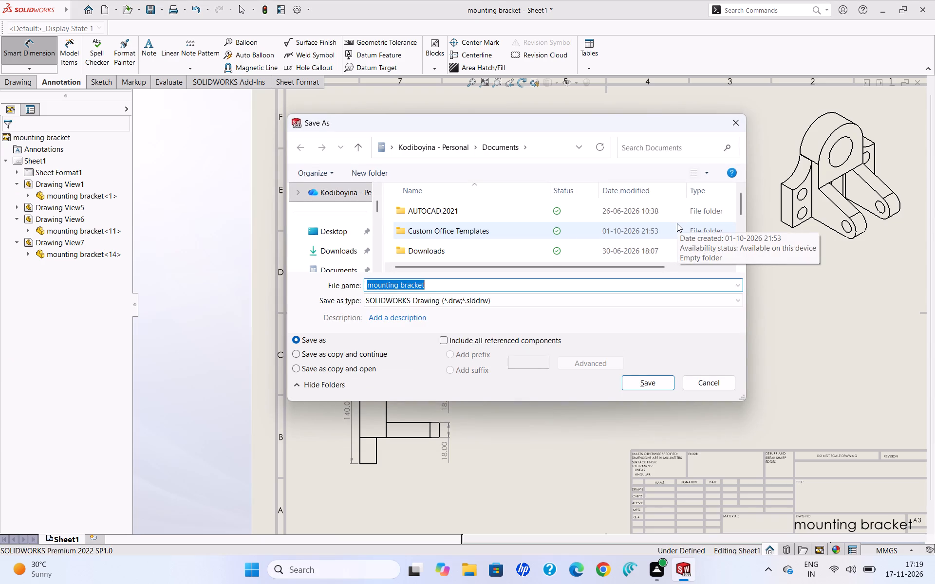
{"action": "left_click", "coordinate": [591, 288]}
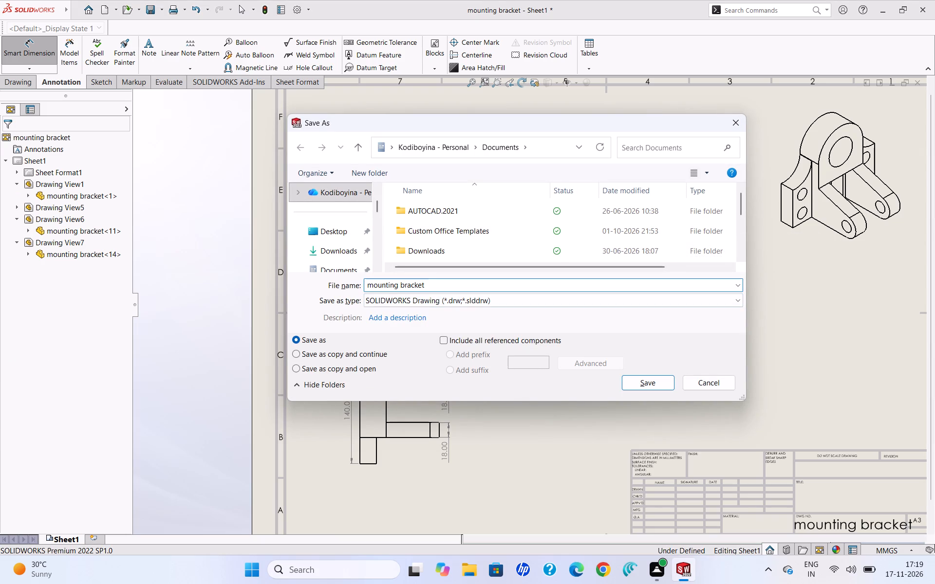
{"action": "key", "text": "space"}
{"action": "type", "text": "drawing"}
{"action": "key", "text": "Return"}
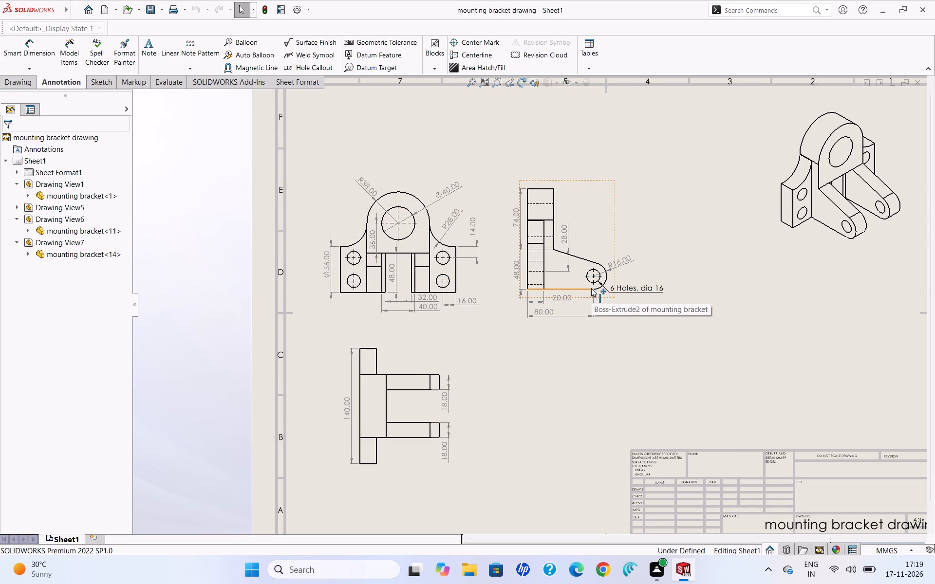
Print the drawing sheet to a PDF file named "mounting bracket.pdf" in the Documents folder.
{"action": "key", "text": "ctrl+p"}
{"action": "key", "text": "Return"}
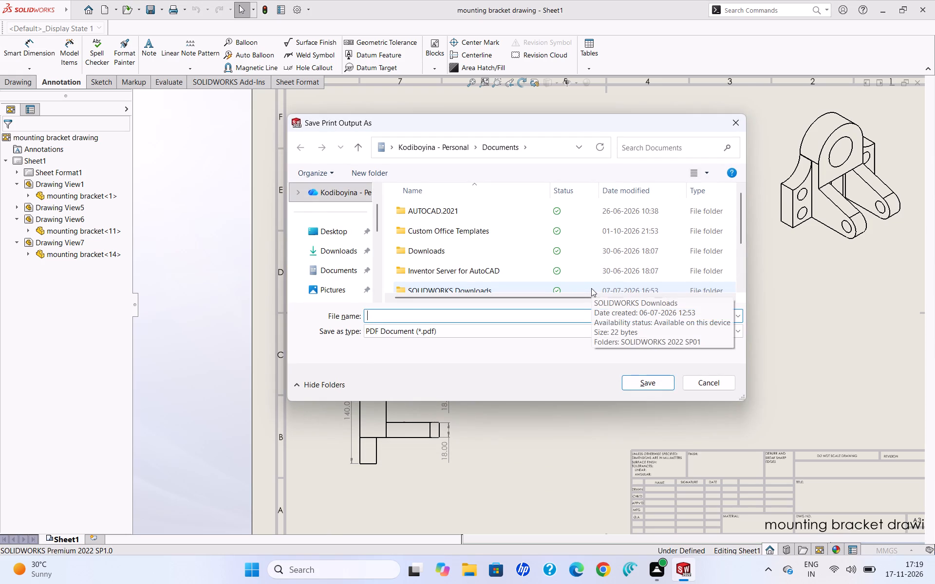
{"action": "type", "text": "mounting bracket"}
{"action": "key", "text": "space"}
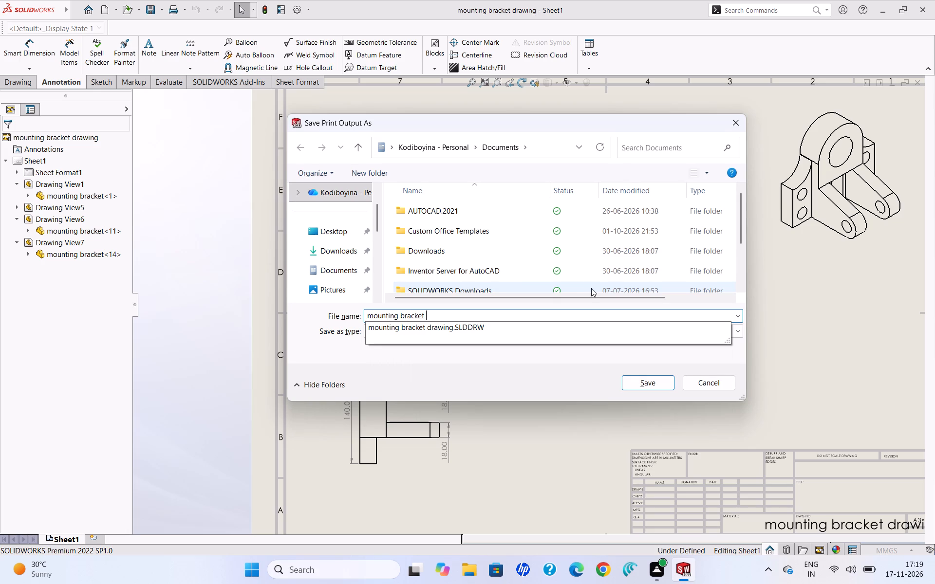
{"action": "key", "text": "BackSpace"}
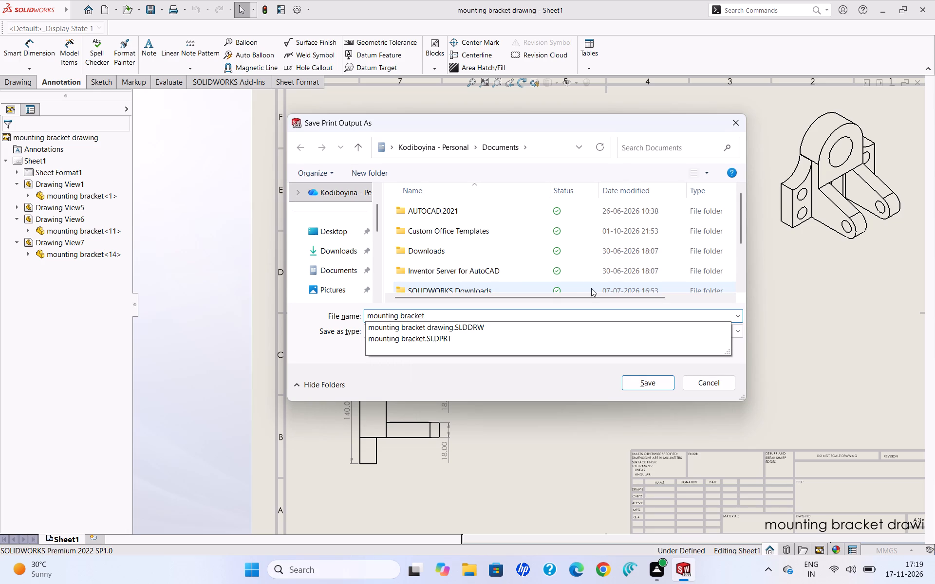
{"action": "key", "text": "comma"}
{"action": "key", "text": "BackSpace"}
{"action": "type", "text": ".pdf"}
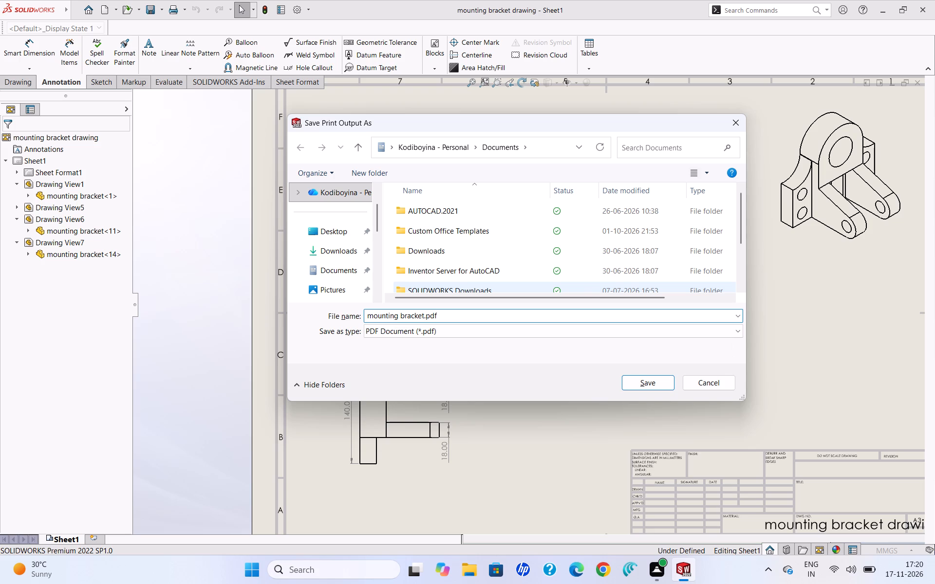
{"action": "key", "text": "Return"}
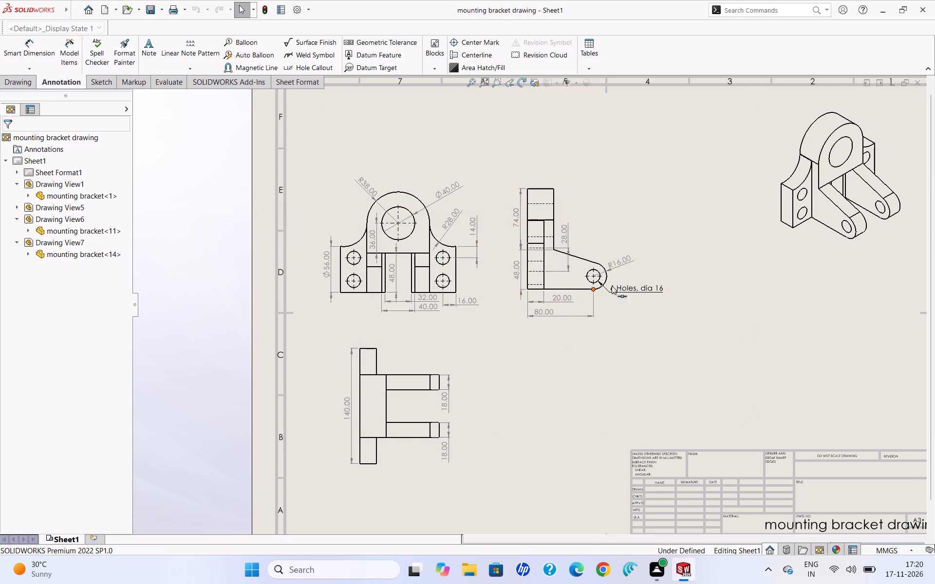